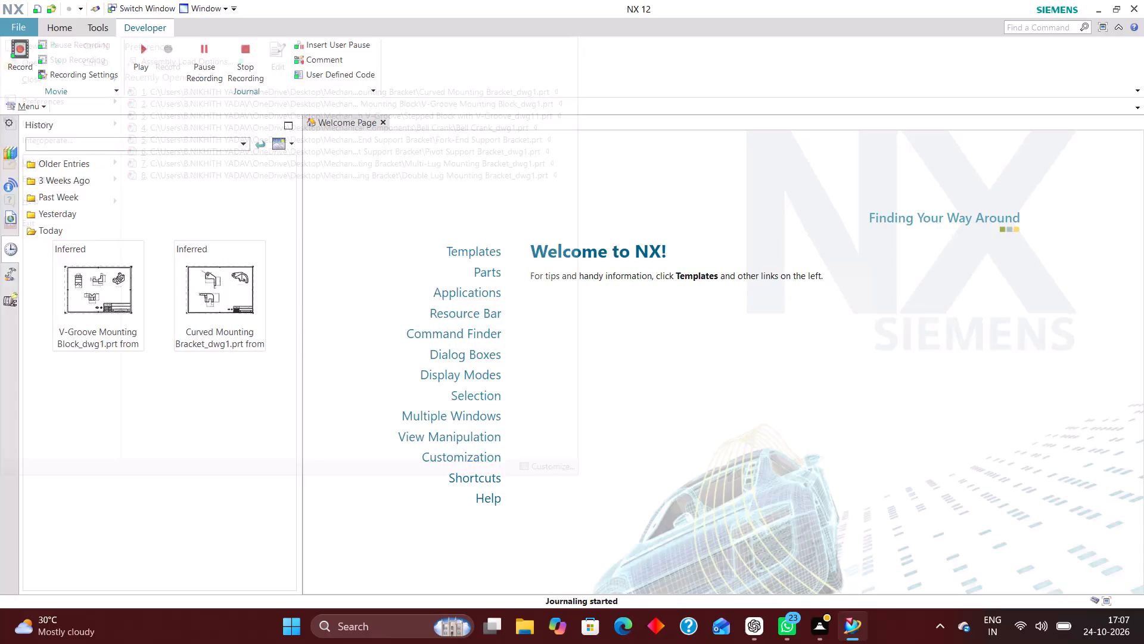
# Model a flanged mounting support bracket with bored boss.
# Create a new millimetre Model part named model1.prt in the Flanged Mounting Support Bracket folder under Mechanical Components on the desktop.
pyautogui.click(27, 46)
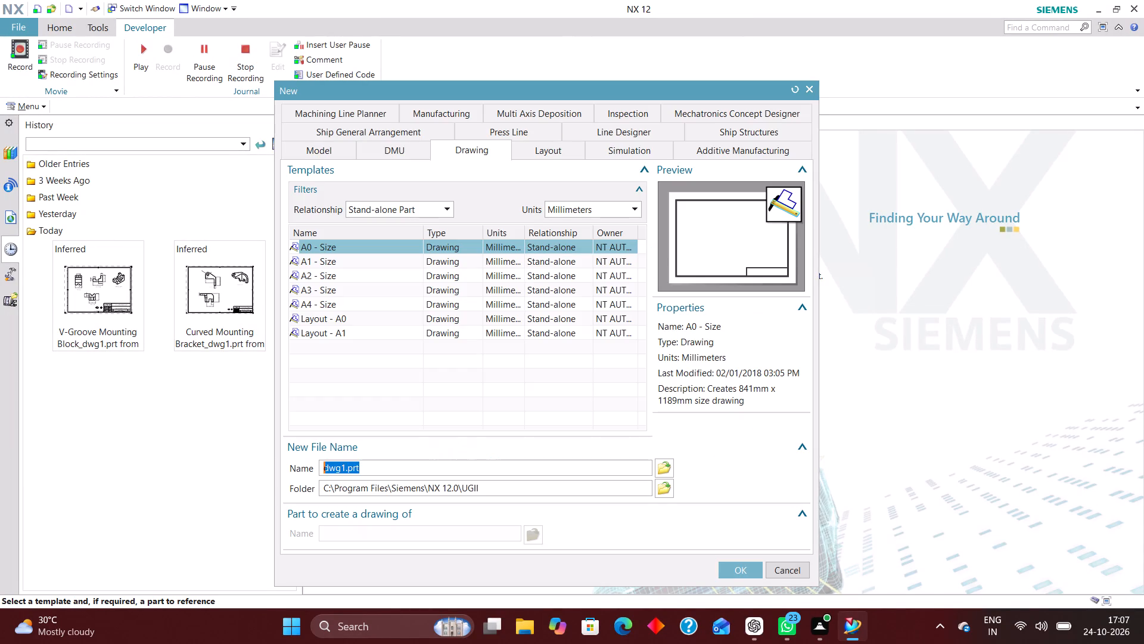
pyautogui.click(332, 153)
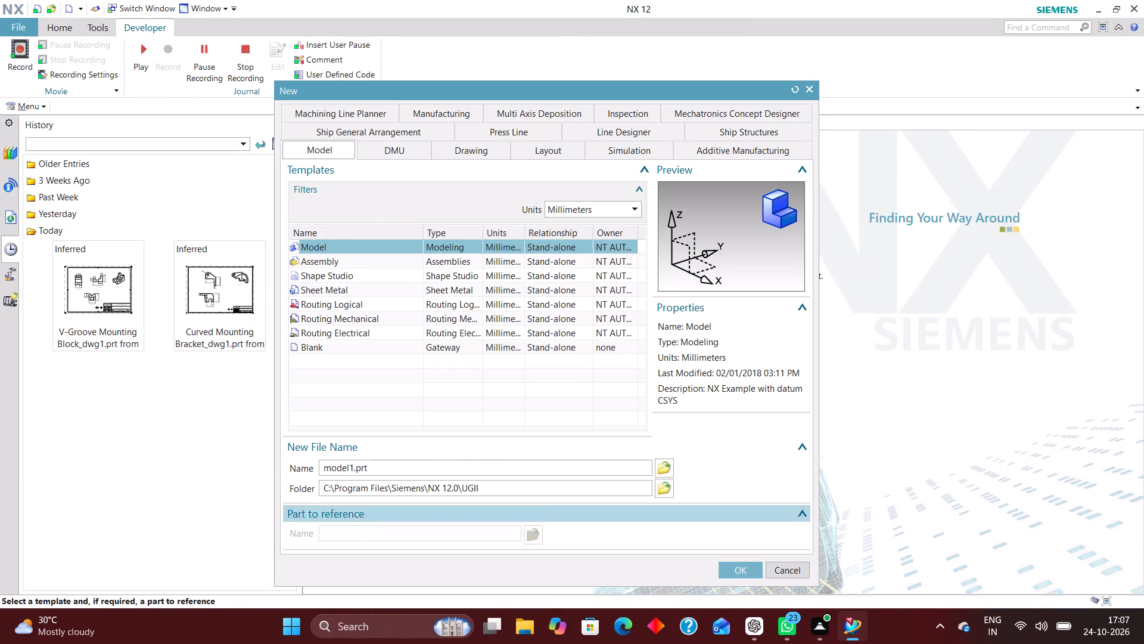
pyautogui.click(672, 485)
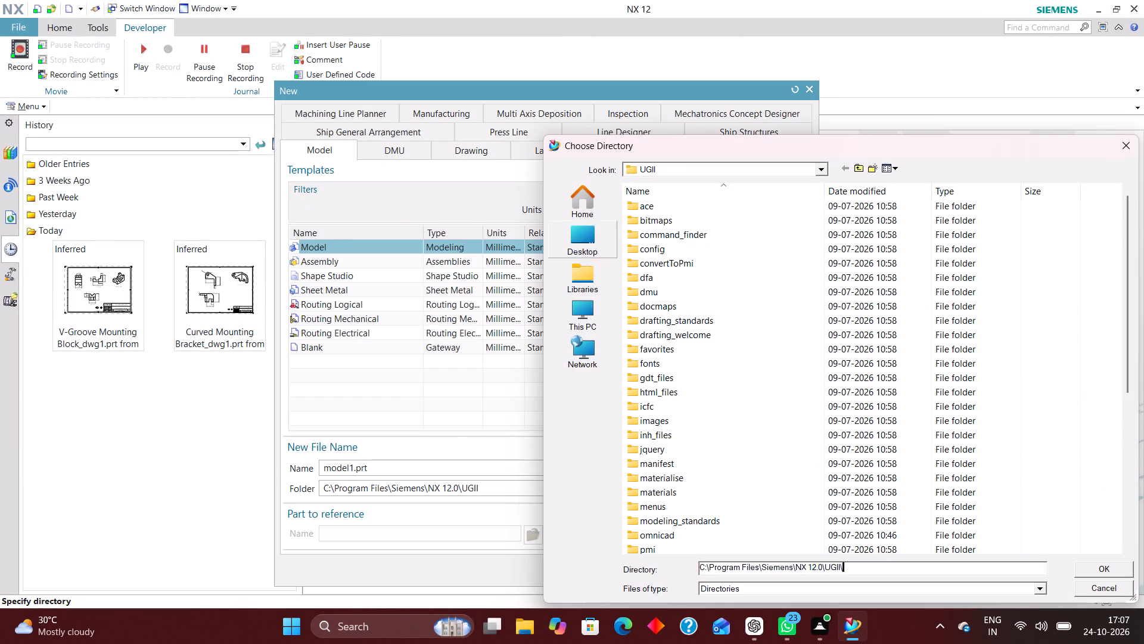
pyautogui.click(589, 252)
pyautogui.doubleClick(1051, 355)
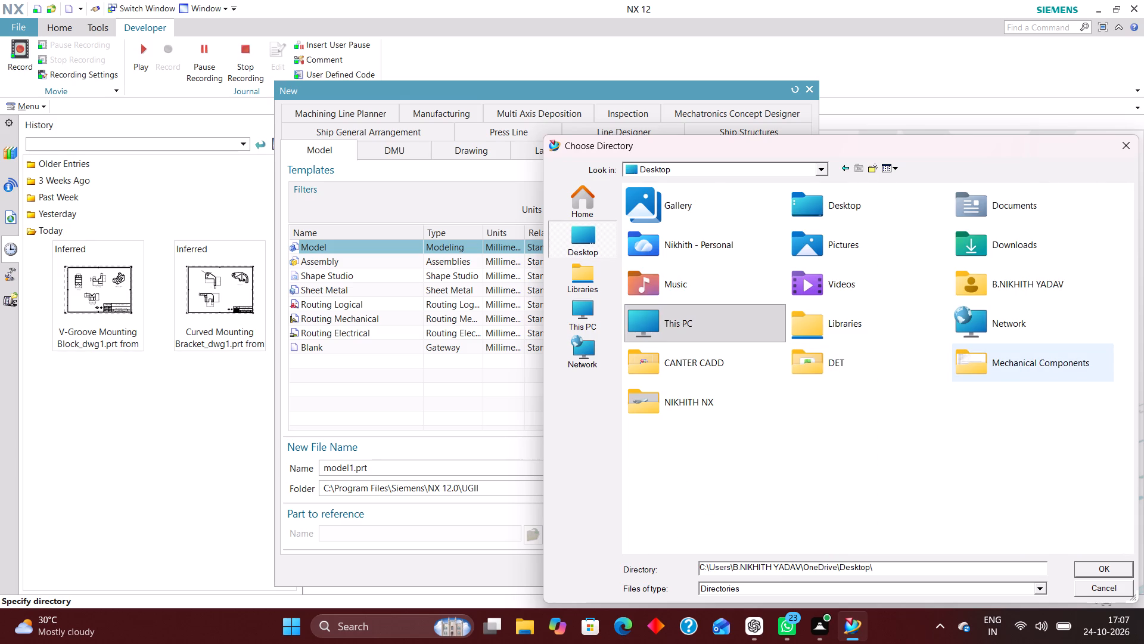
pyautogui.click(978, 427)
pyautogui.doubleClick(977, 367)
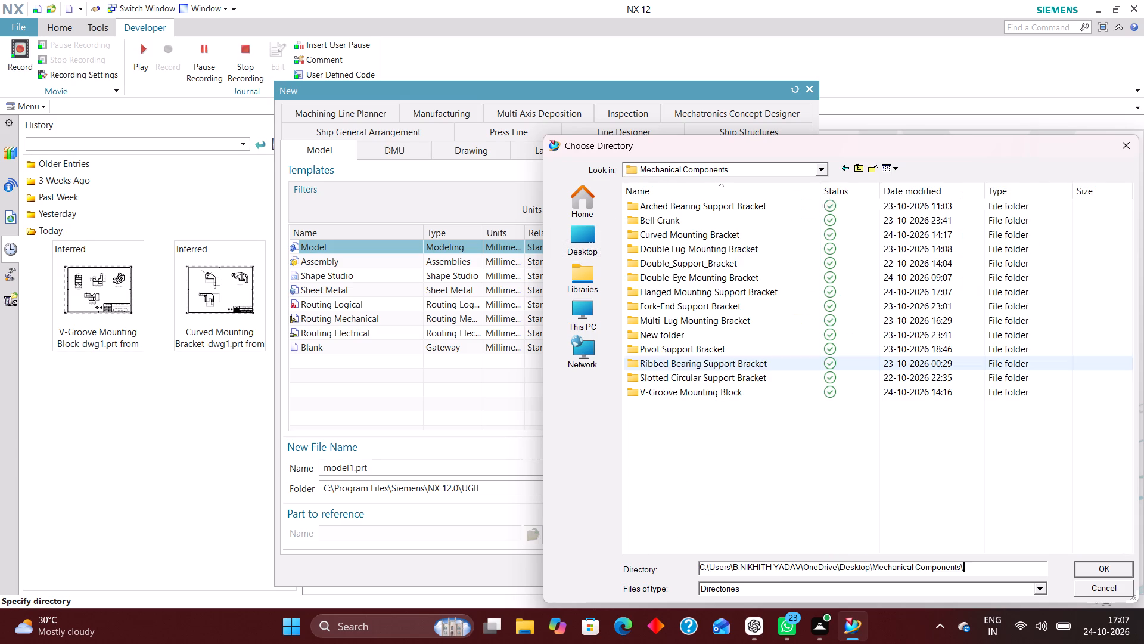
pyautogui.doubleClick(667, 293)
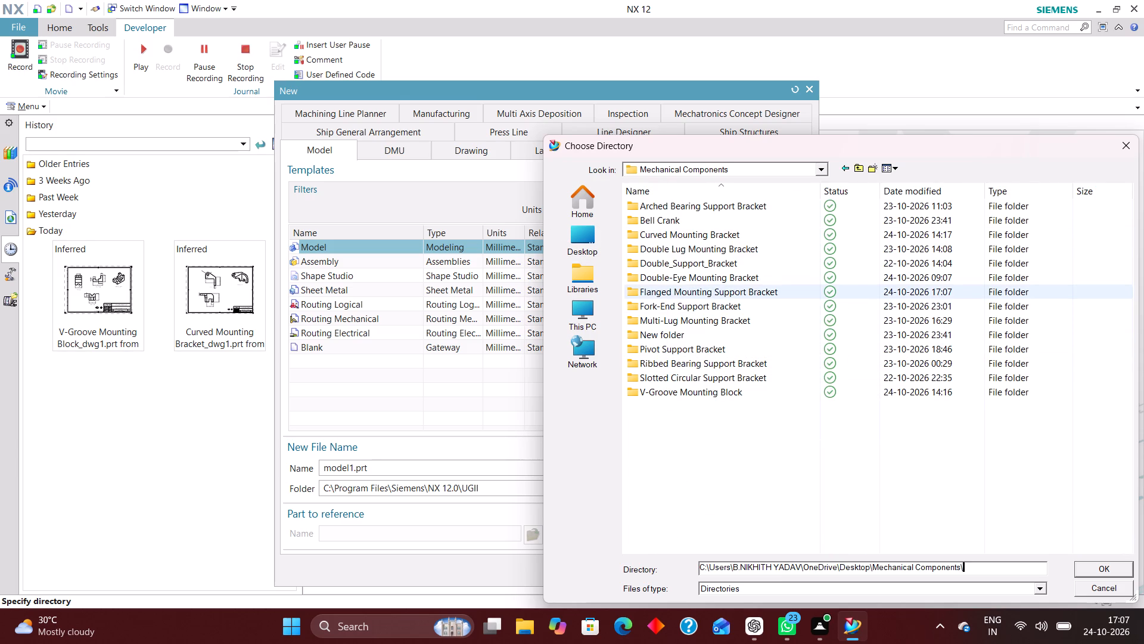
pyautogui.click(1117, 570)
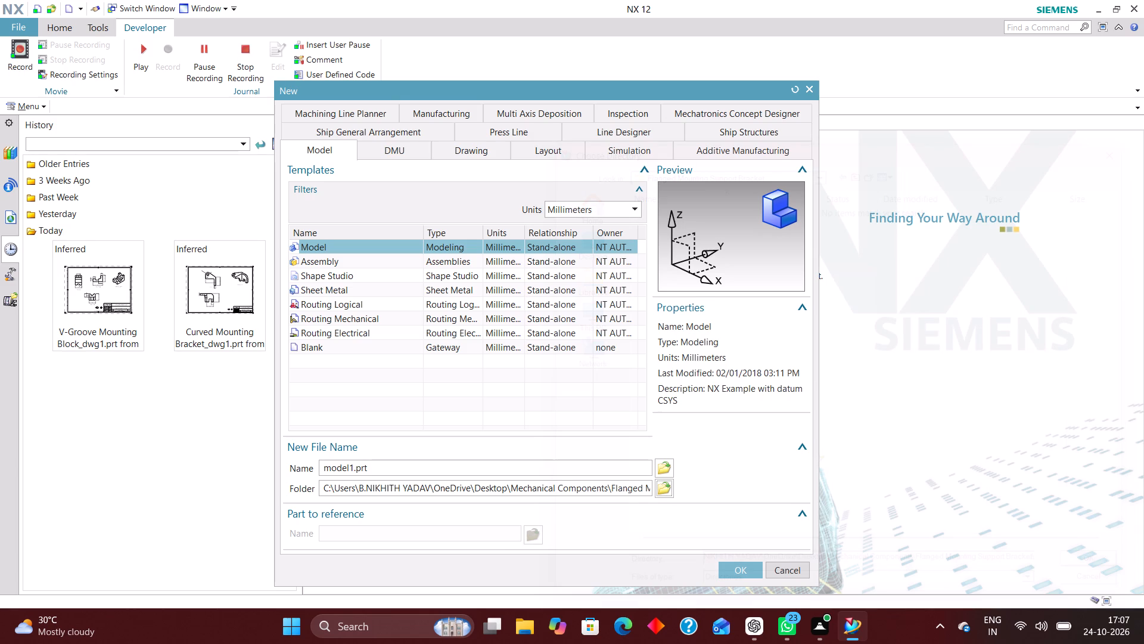
pyautogui.click(752, 572)
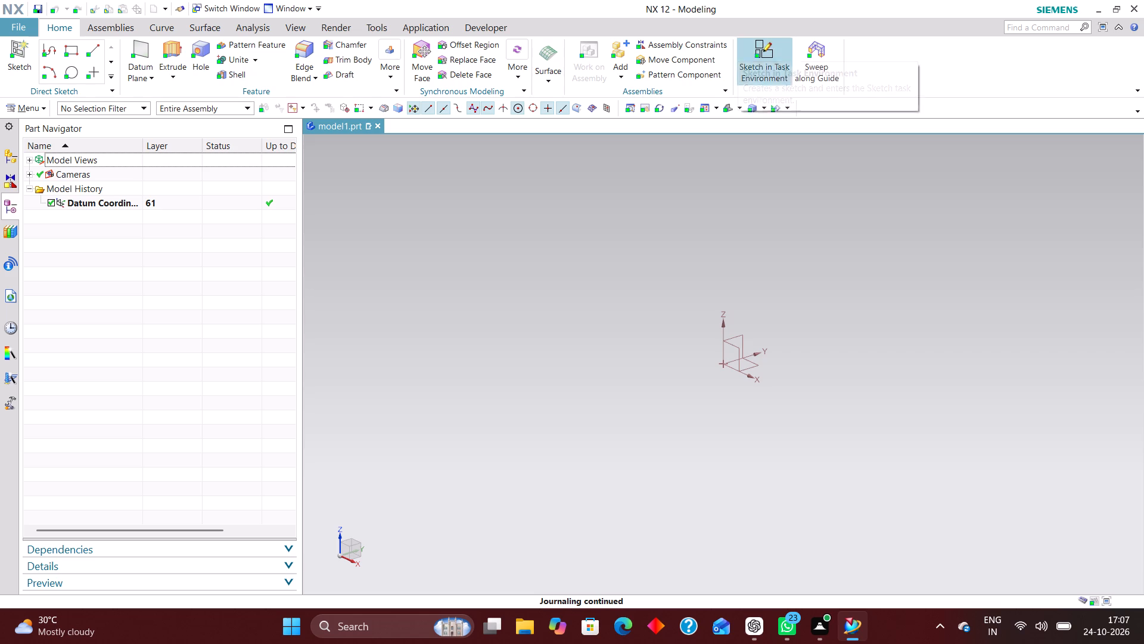
# Configure the sketch preferences with constraint symbols hidden, dimension labels shown as Value, and continuous auto dimensioning disabled.
pyautogui.click(44, 108)
pyautogui.click(63, 251)
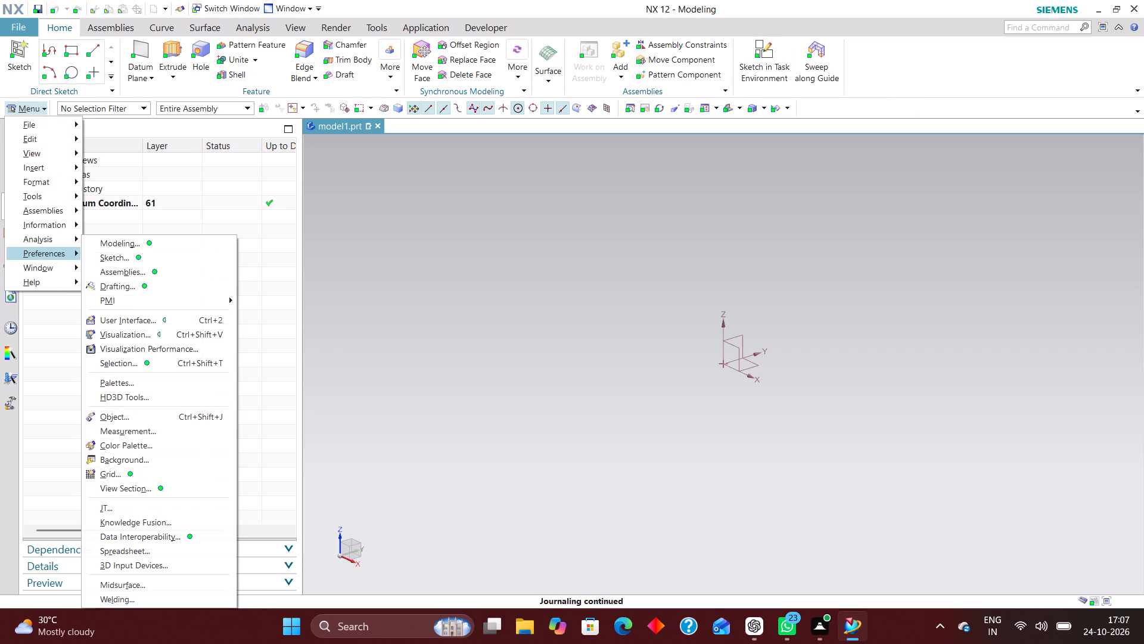
pyautogui.click(163, 253)
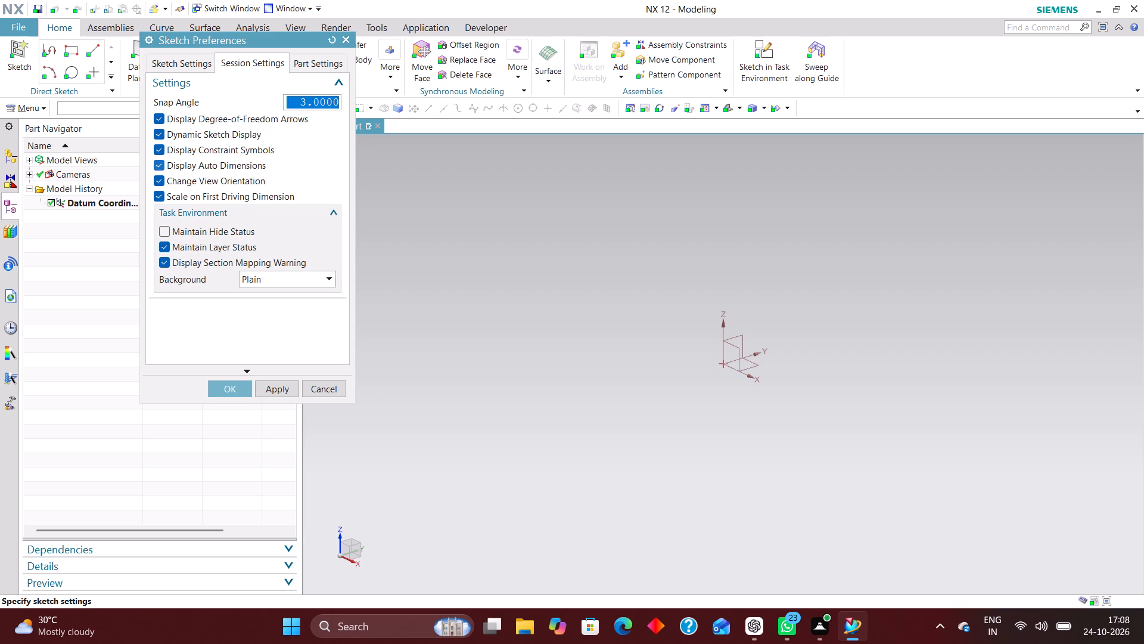
pyautogui.click(209, 152)
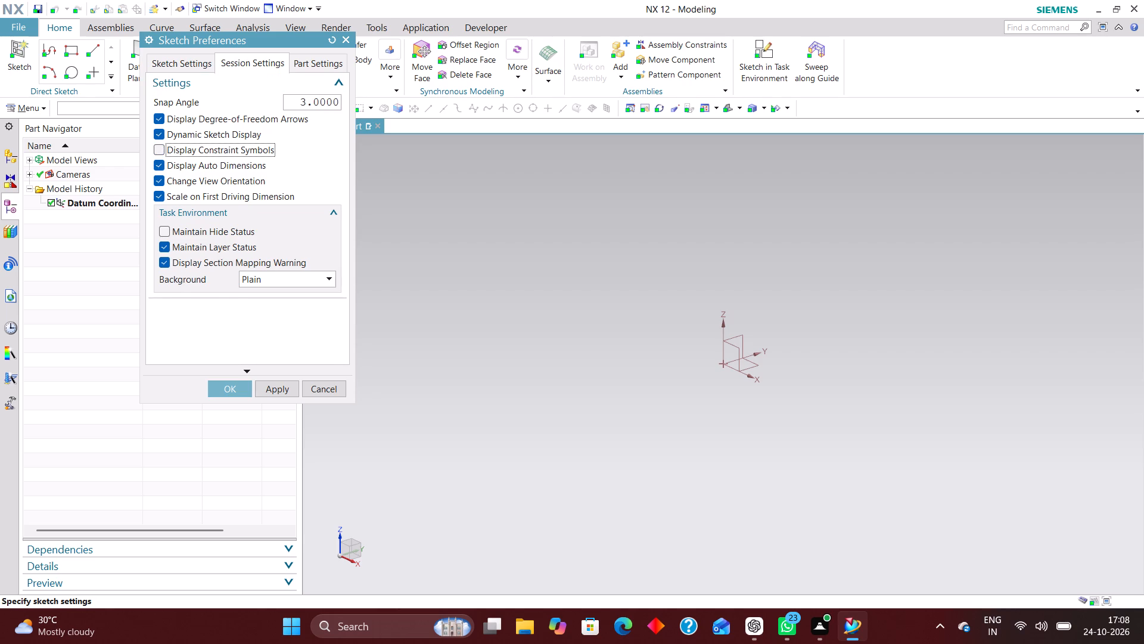
pyautogui.click(172, 66)
pyautogui.click(315, 104)
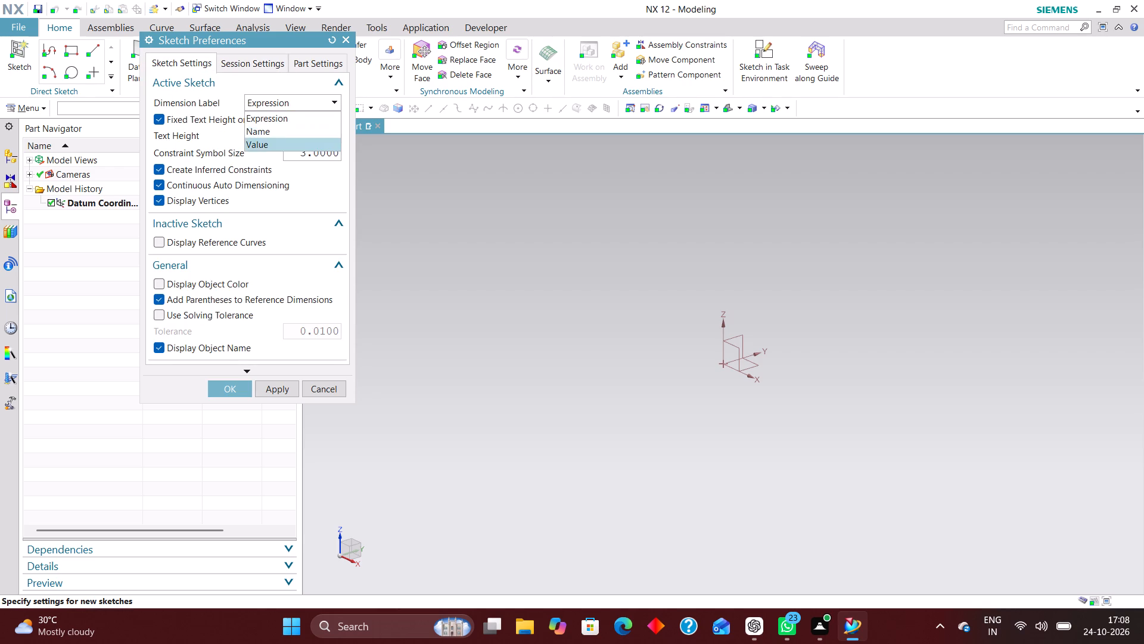
pyautogui.click(292, 141)
pyautogui.click(213, 185)
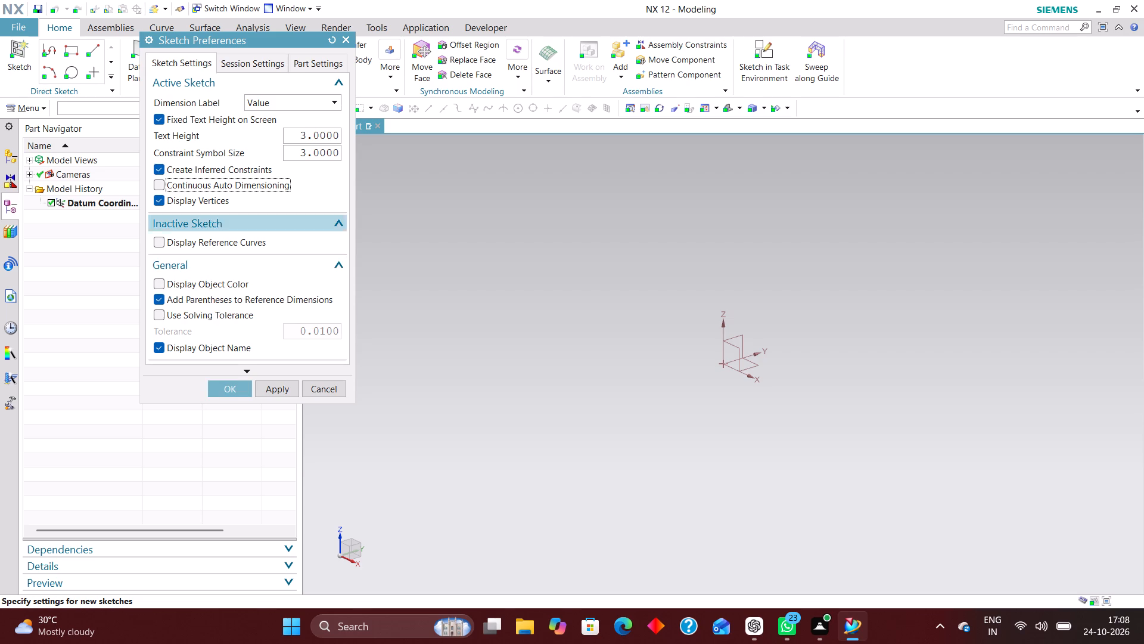
pyautogui.scroll(-4, 273, 212)
pyautogui.scroll(5, 233, 242)
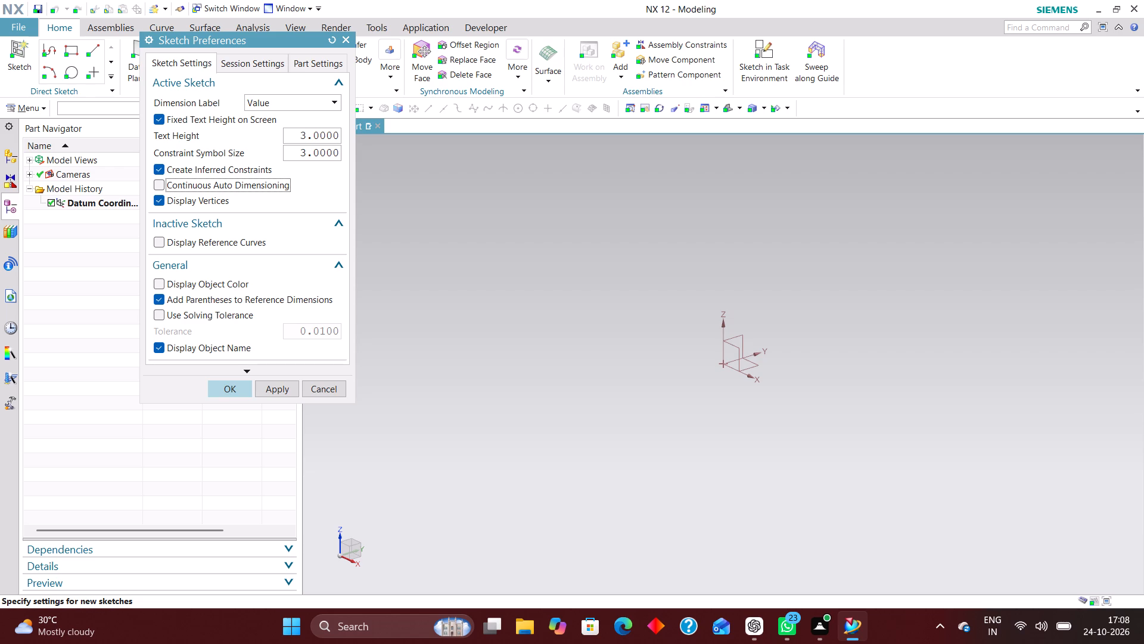
pyautogui.click(234, 390)
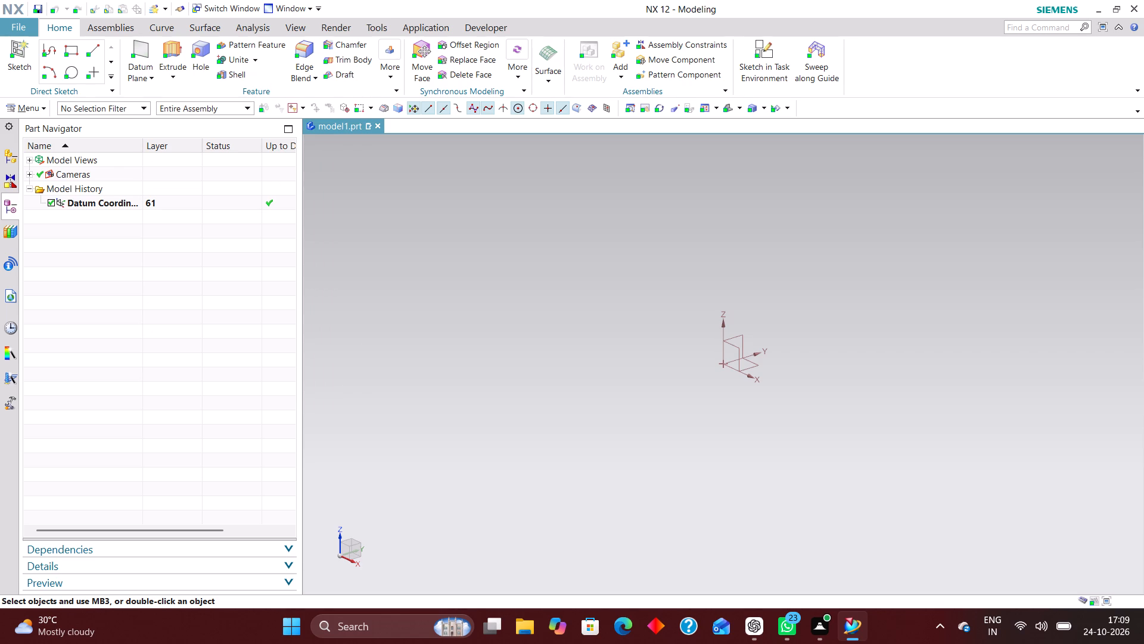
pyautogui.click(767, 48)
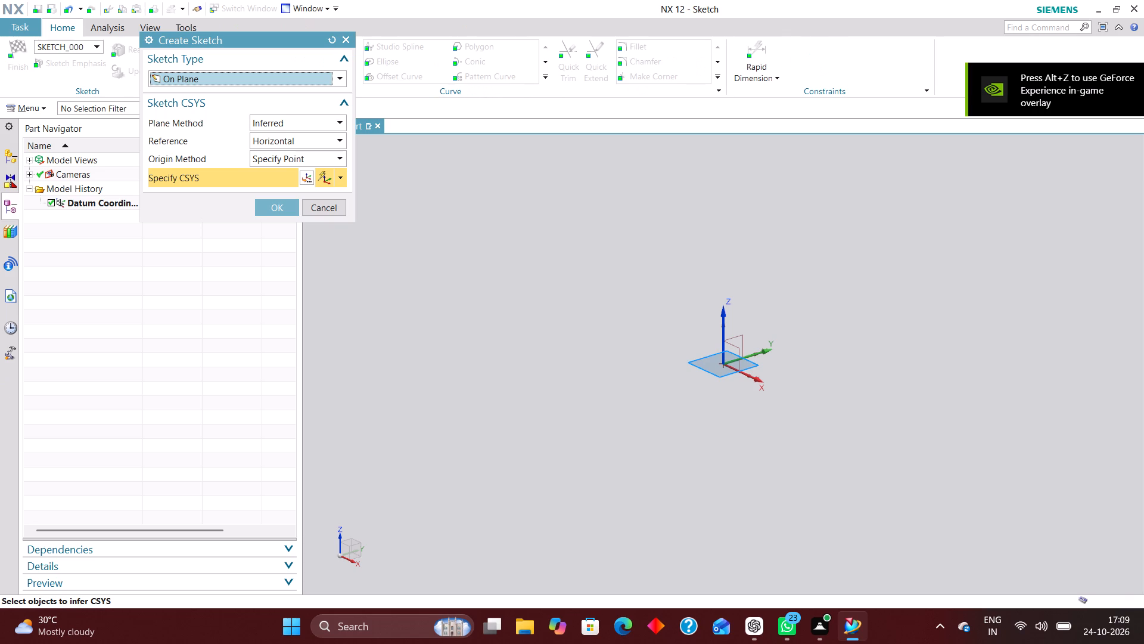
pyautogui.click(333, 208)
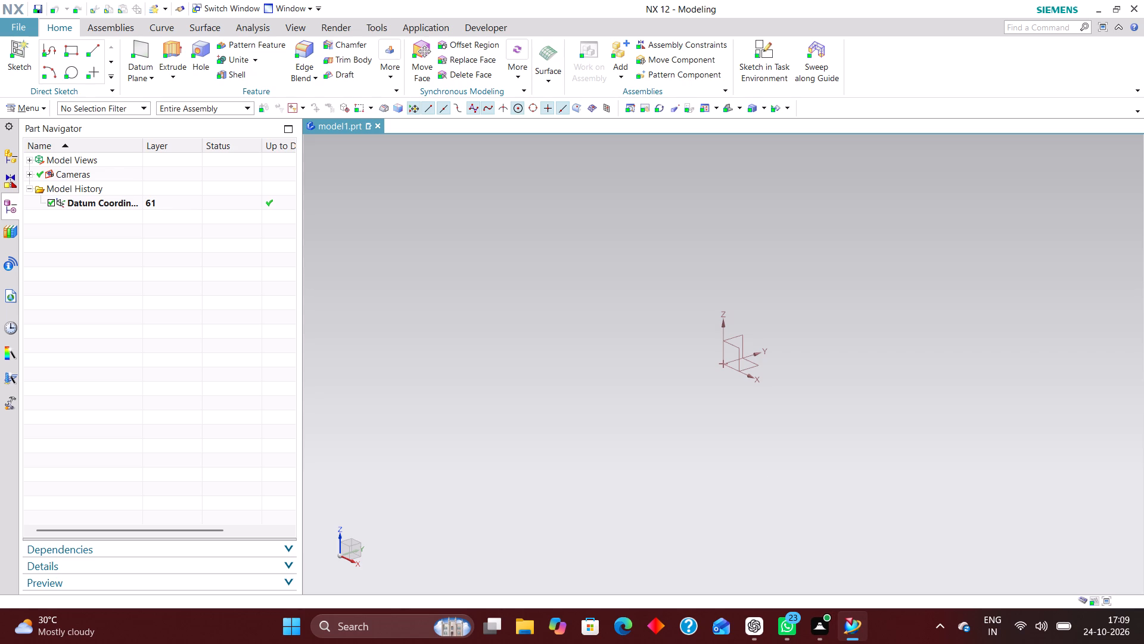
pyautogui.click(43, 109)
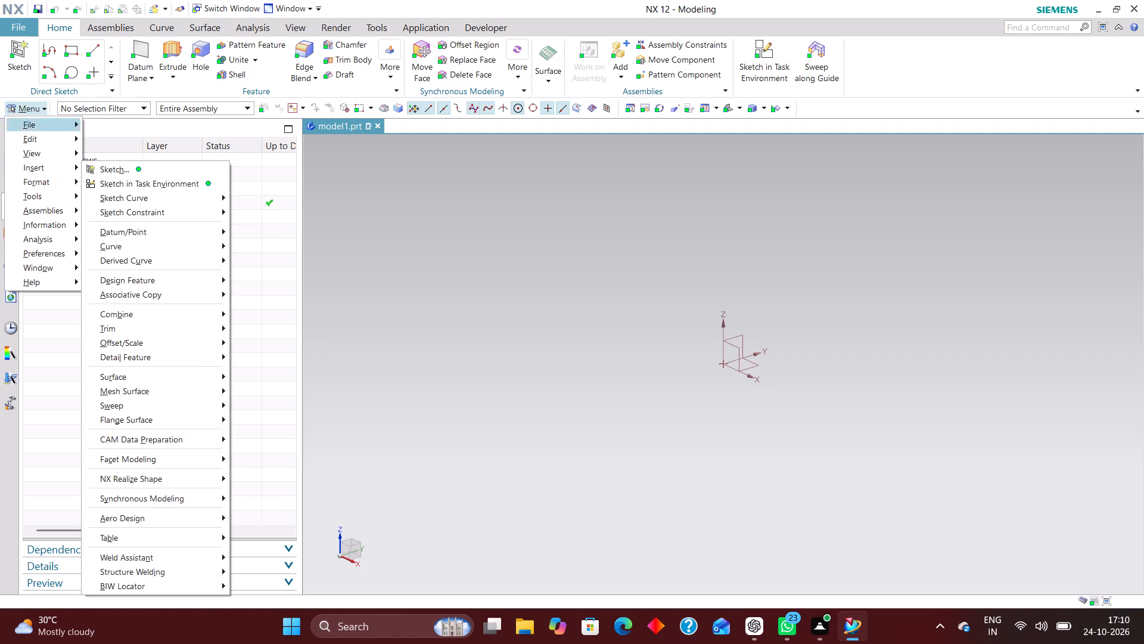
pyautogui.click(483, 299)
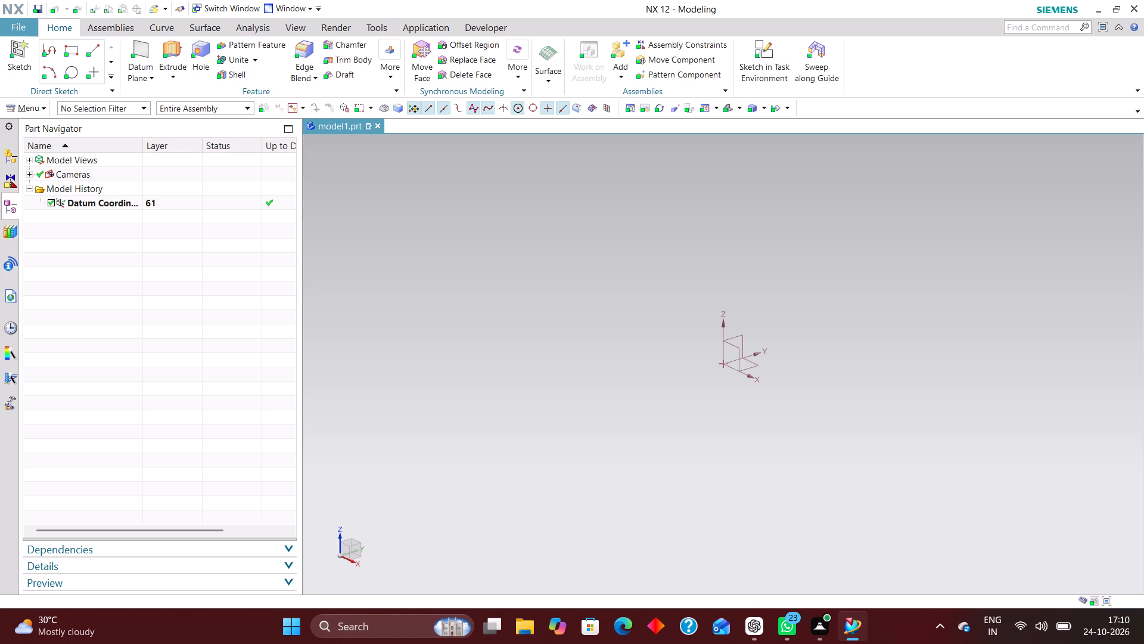
pyautogui.click(524, 624)
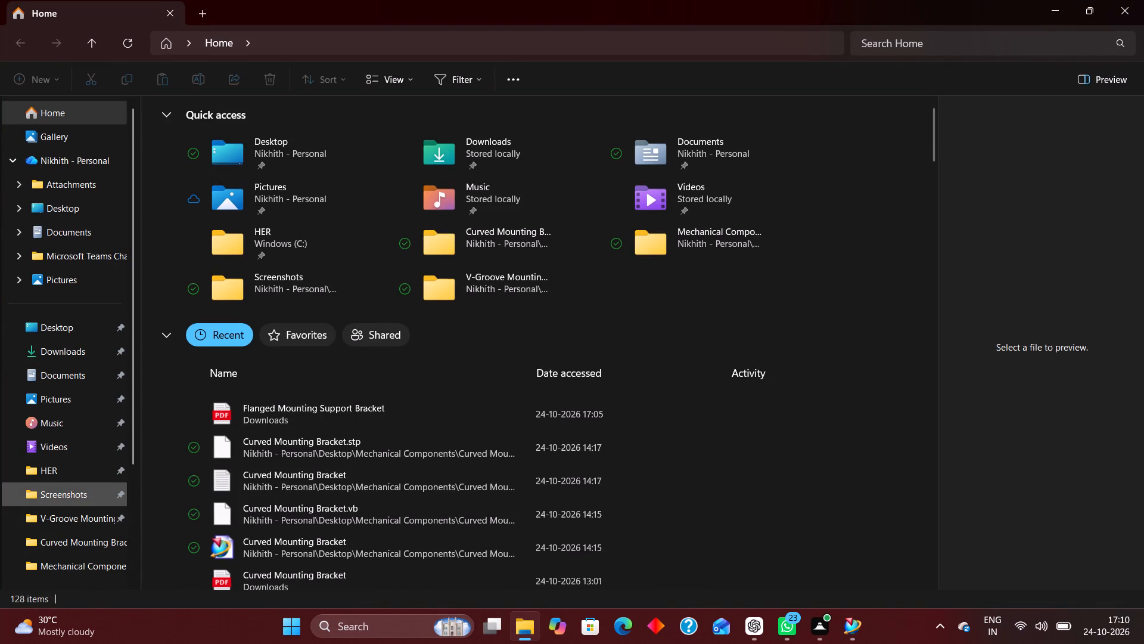
pyautogui.doubleClick(95, 282)
pyautogui.doubleClick(277, 139)
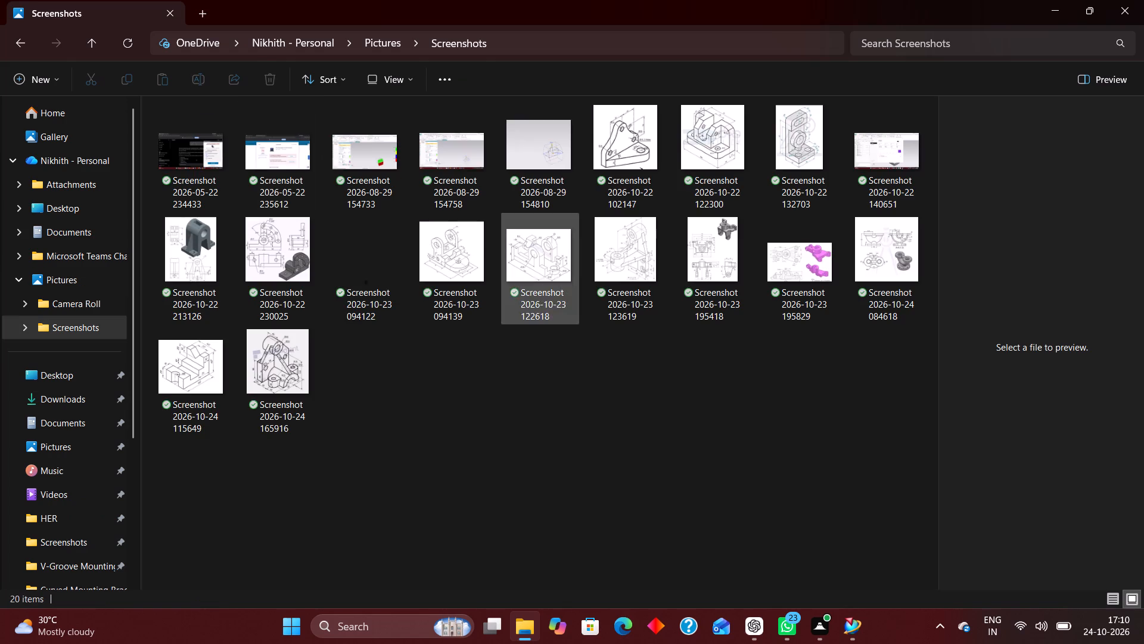
pyautogui.doubleClick(287, 356)
pyautogui.doubleClick(287, 356)
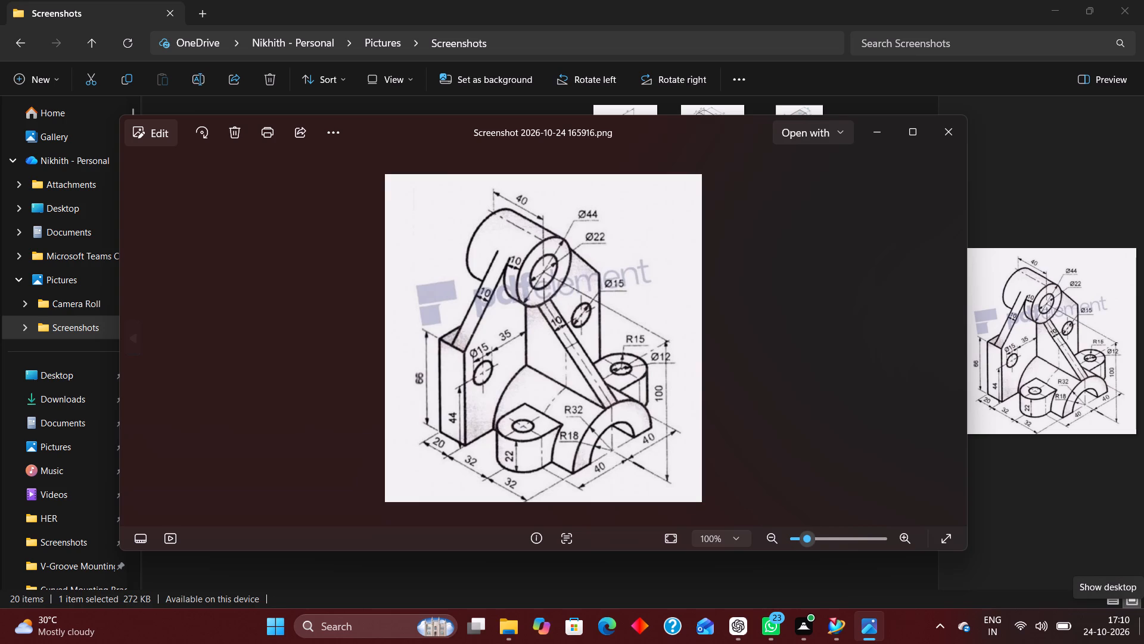
pyautogui.click(953, 122)
pyautogui.click(1055, 13)
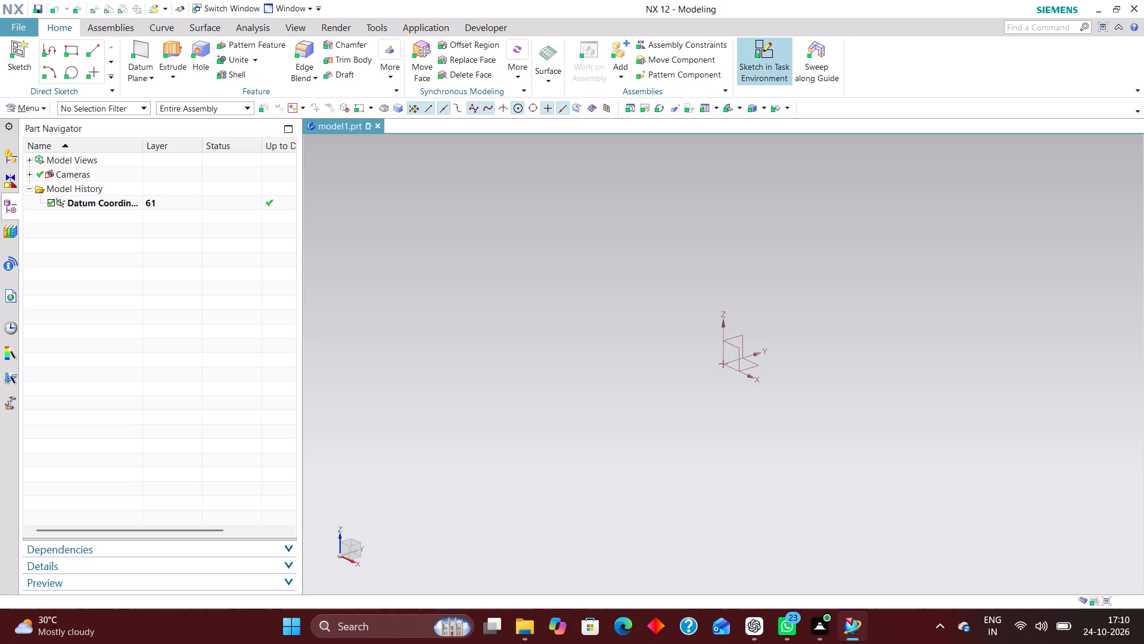
# Start a task-environment sketch on the datum YZ plane.
pyautogui.click(768, 42)
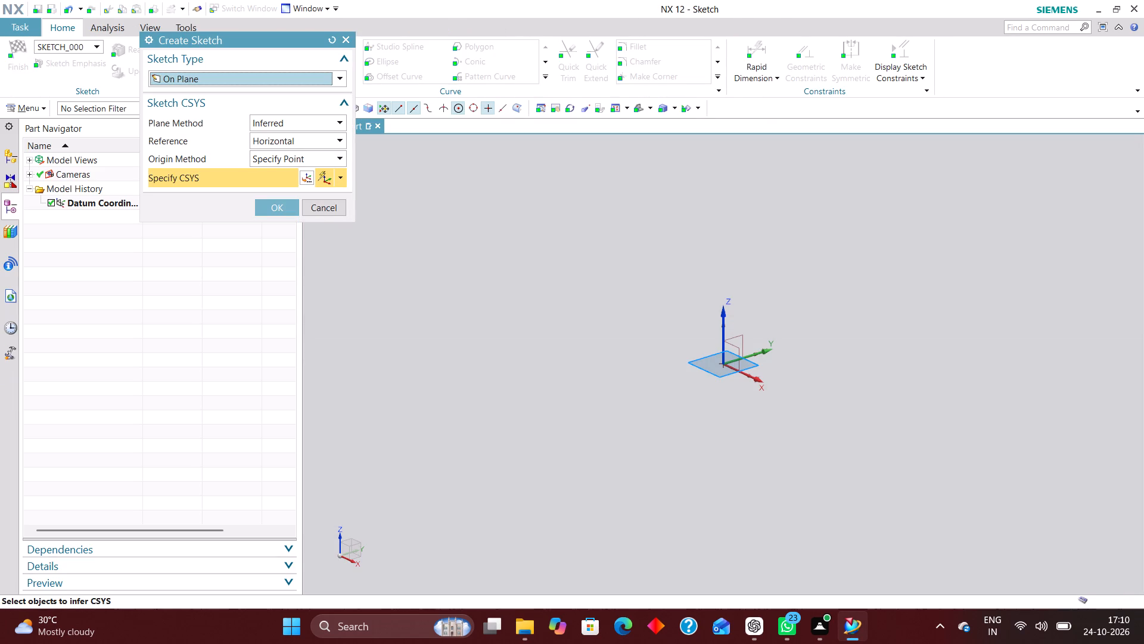
pyautogui.click(736, 333)
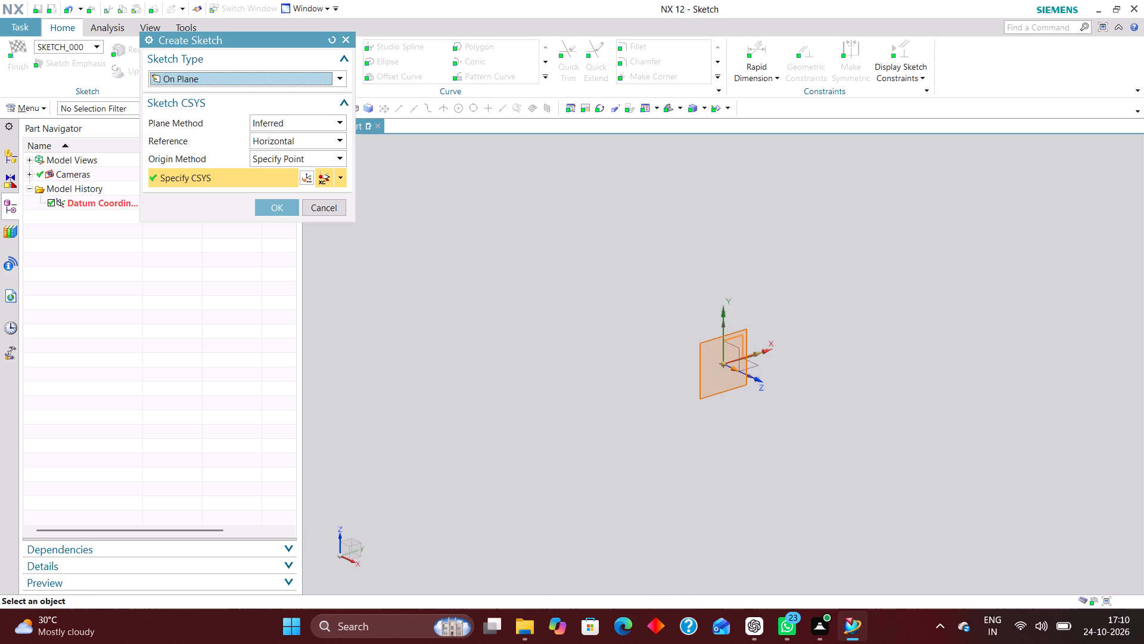
pyautogui.click(279, 210)
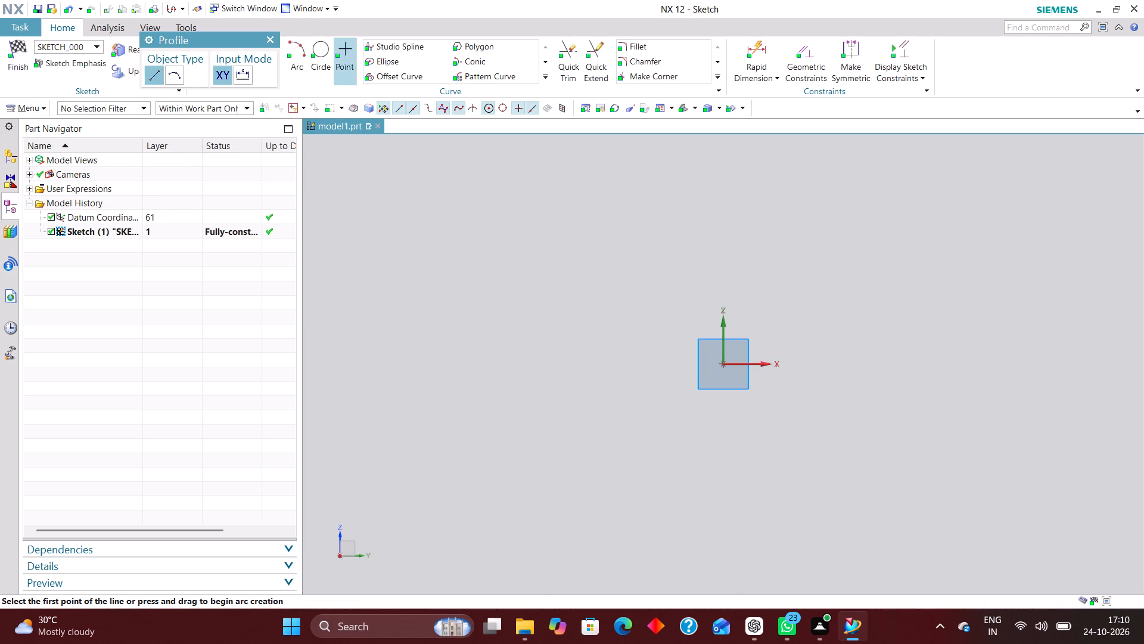
# Sketch a circle centred on the origin with a diameter of 64 mm (32*2).
pyautogui.click(325, 52)
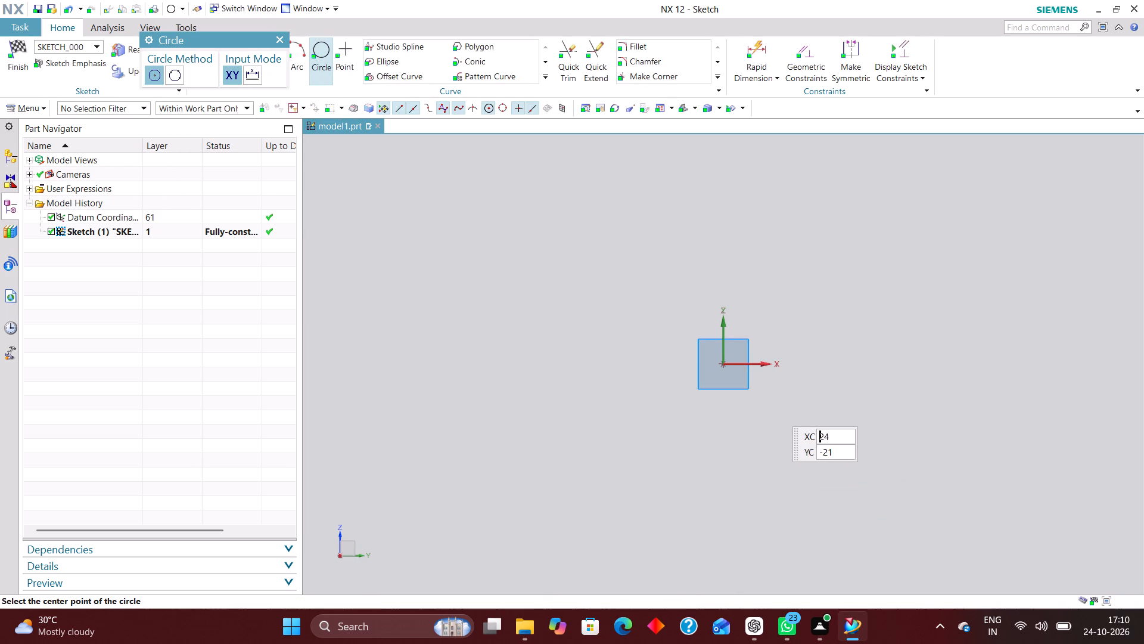
pyautogui.click(720, 363)
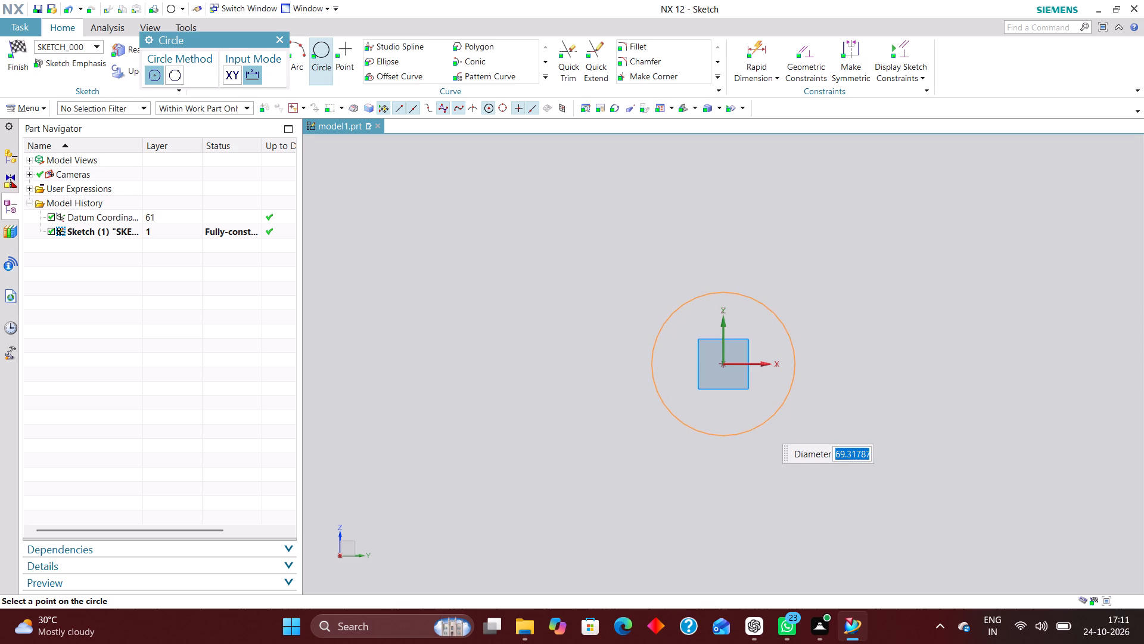
pyautogui.write('32*')
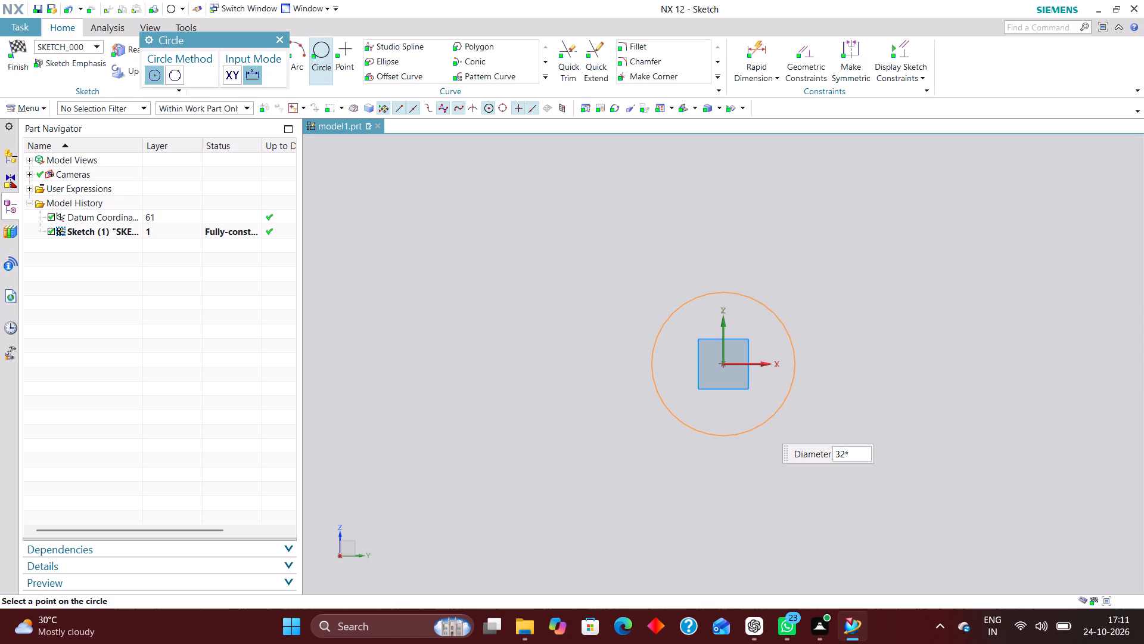
pyautogui.press('2')
pyautogui.press('Return')
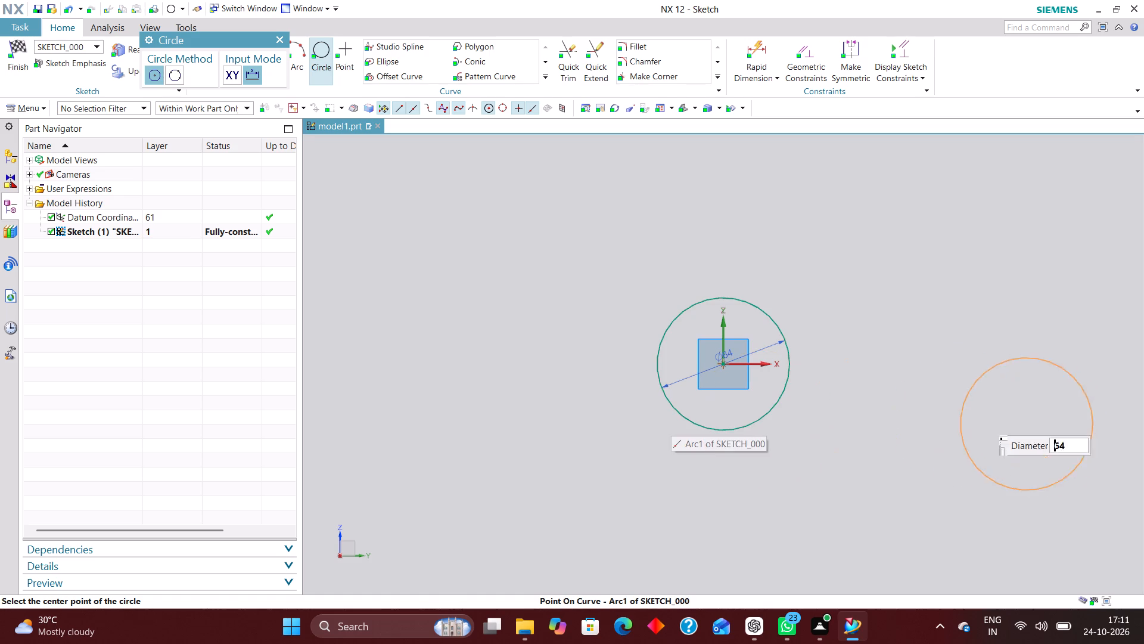
pyautogui.click(281, 35)
# Sketch a concentric inner circle at the origin with a diameter of 36 mm (18*2).
pyautogui.click(319, 51)
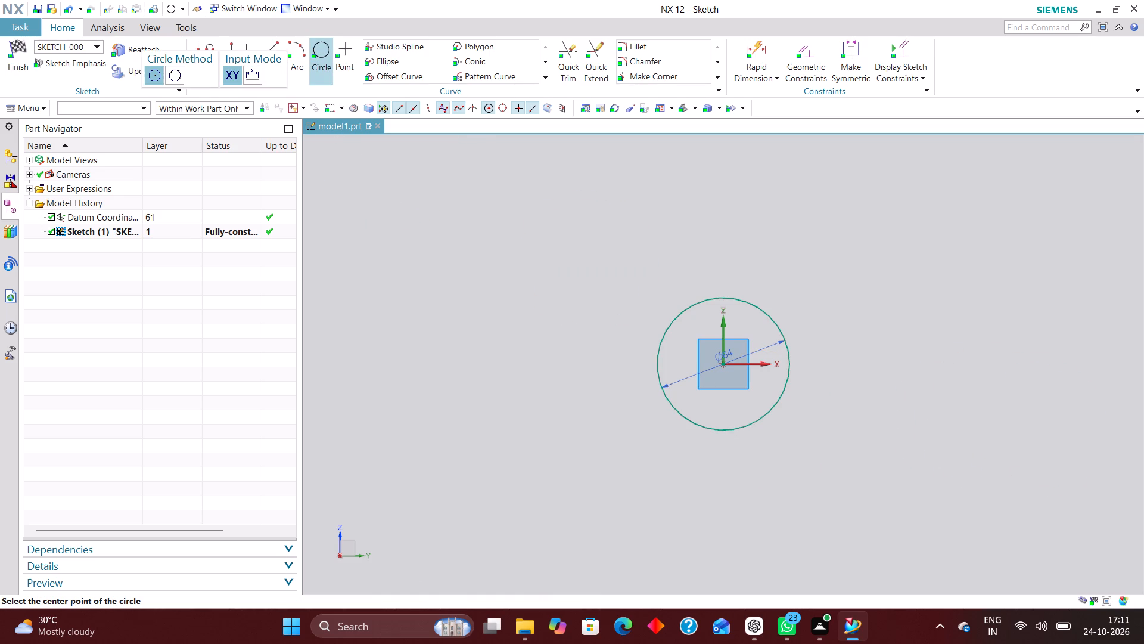
pyautogui.click(725, 365)
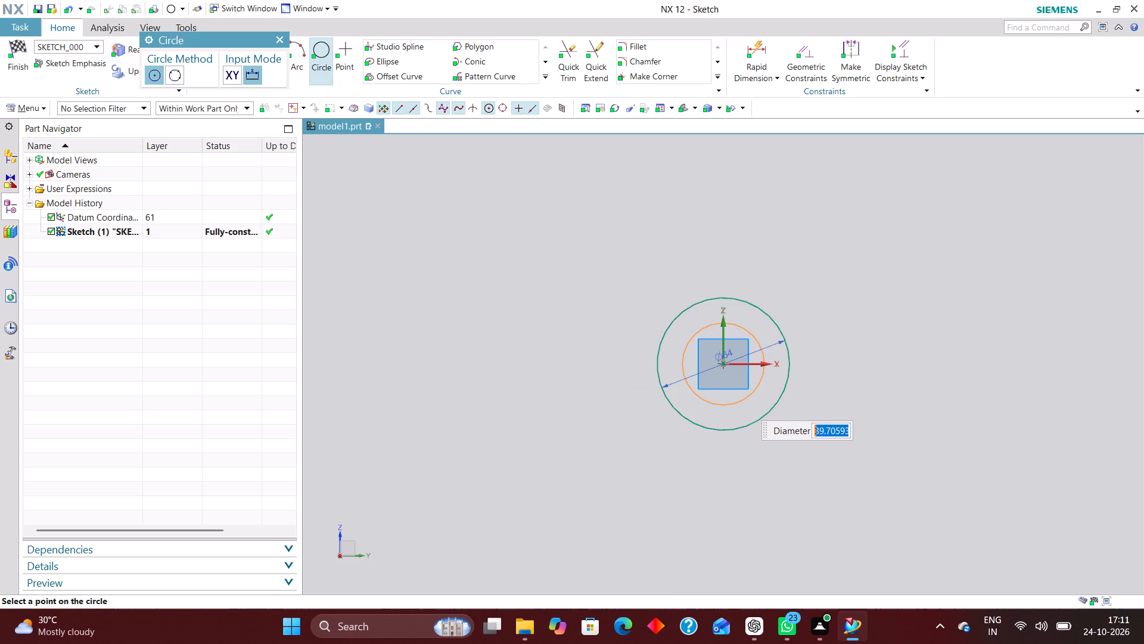
pyautogui.write('18*2')
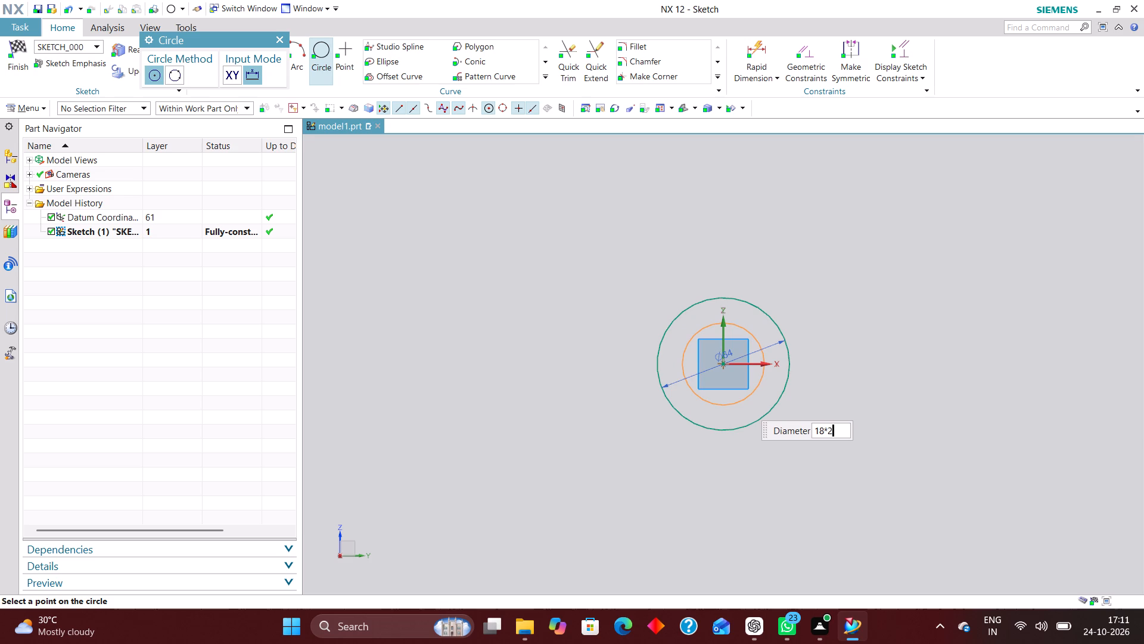
pyautogui.press('Return')
pyautogui.press('Return')
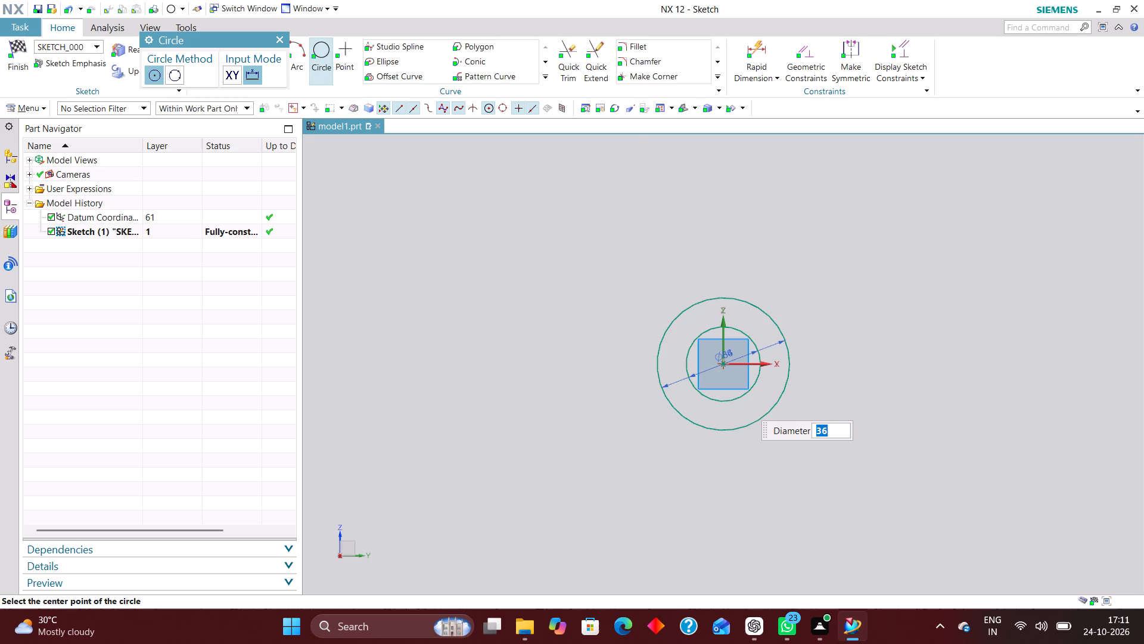
# Sketch a horizontal line just below the circles' centre, extending past both sides of the outer circle.
pyautogui.click(283, 36)
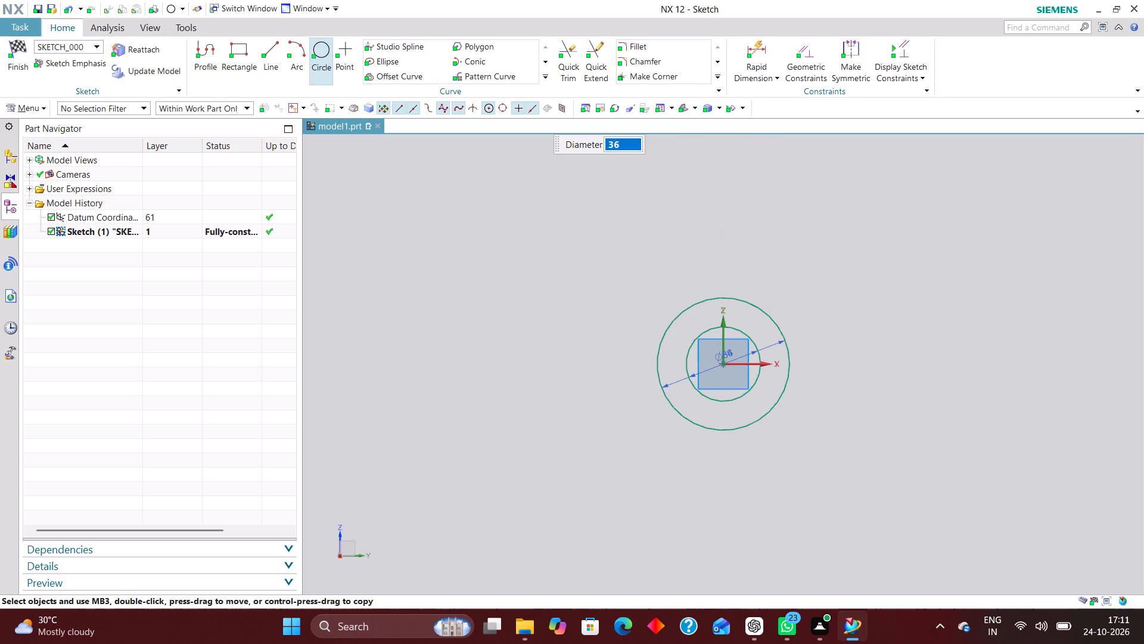
pyautogui.scroll(4, 723, 341)
pyautogui.scroll(-3, 723, 343)
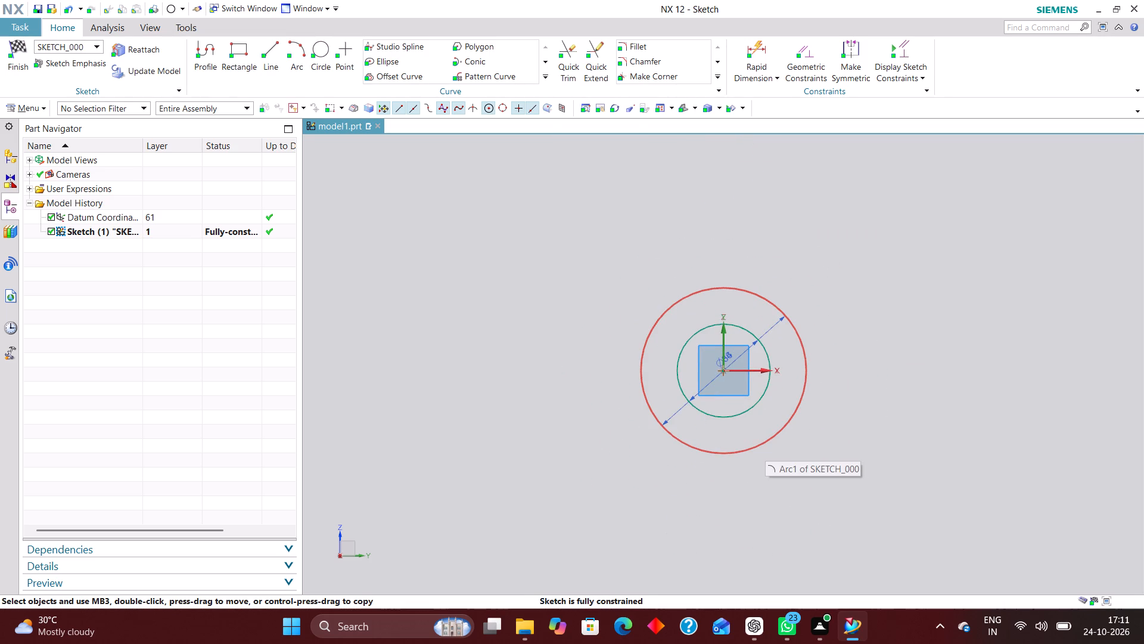
pyautogui.scroll(2, 704, 349)
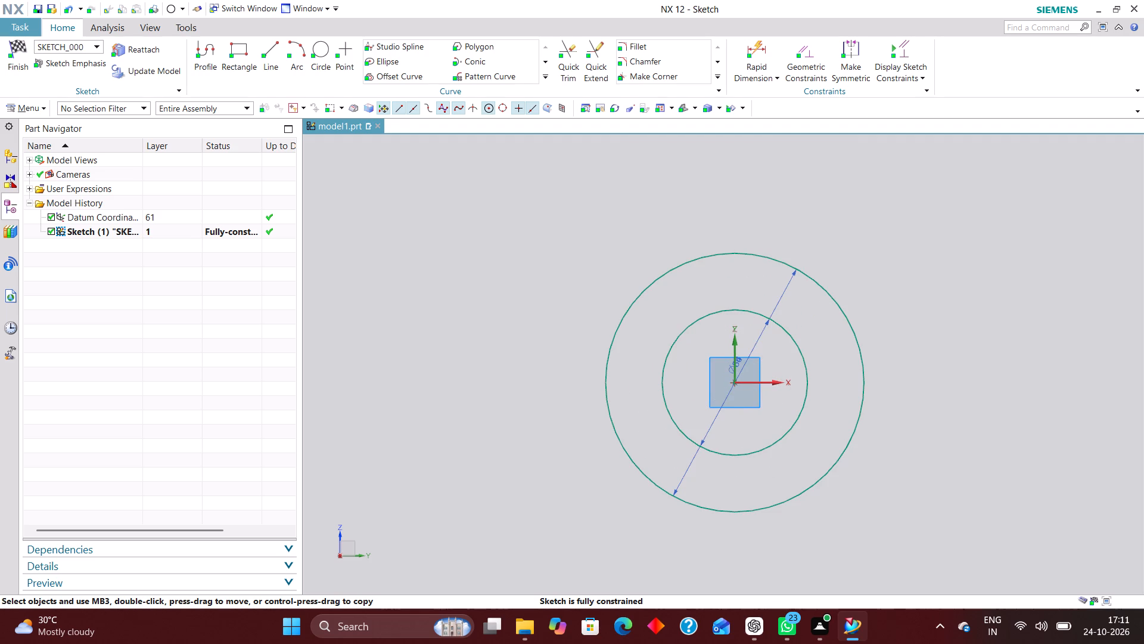
pyautogui.click(276, 52)
pyautogui.click(500, 401)
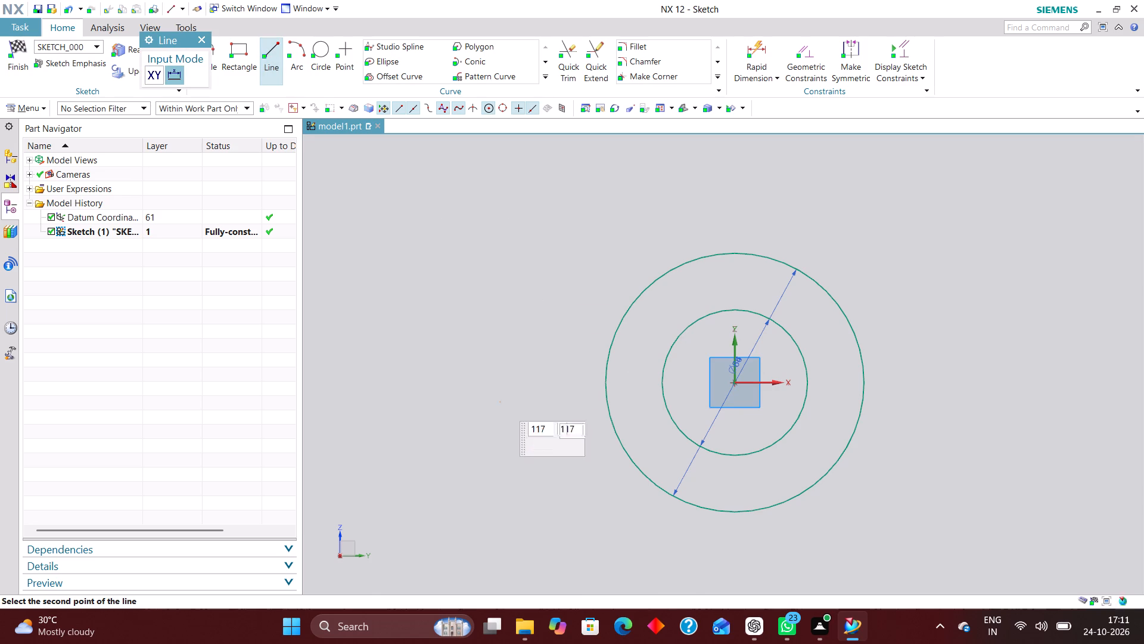
pyautogui.click(928, 397)
# Constrain the horizontal line onto the sketch's X axis.
pyautogui.click(809, 42)
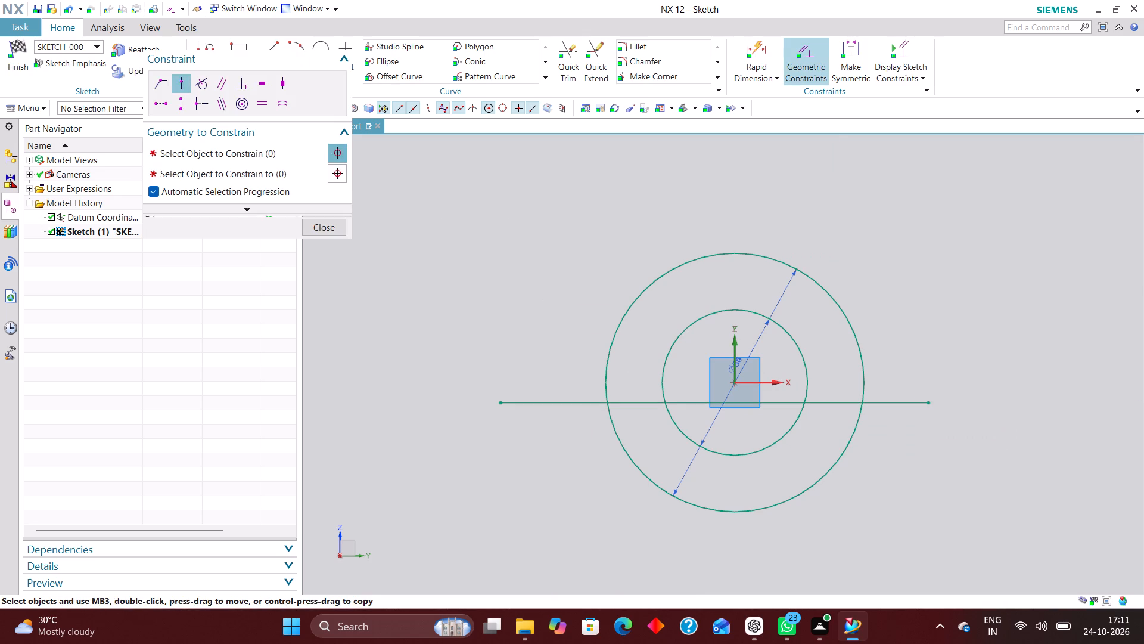
pyautogui.click(713, 401)
pyautogui.click(758, 381)
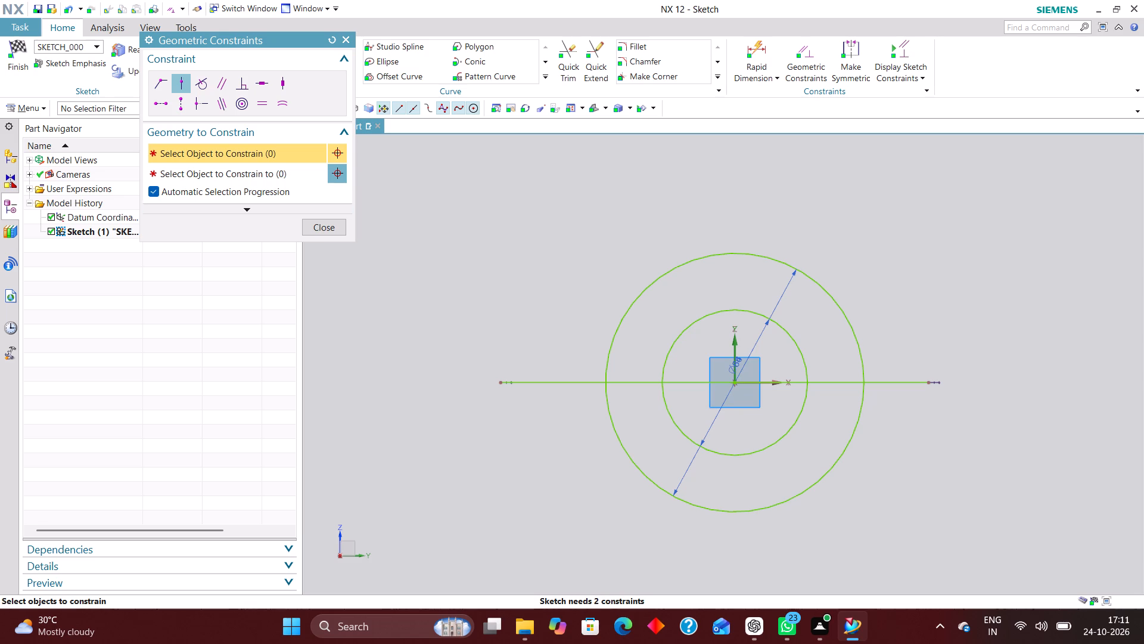
pyautogui.click(319, 226)
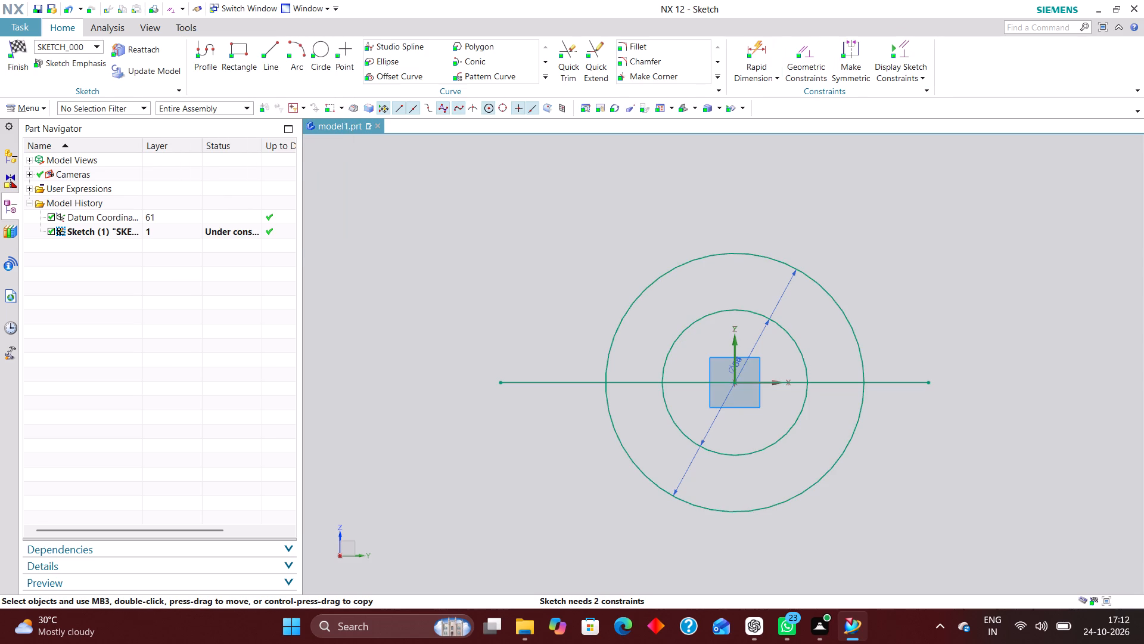
# Trim the line's outer ends, its portion inside the inner circle and both circles' lower halves, leaving a closed half-ring profile.
pyautogui.click(561, 60)
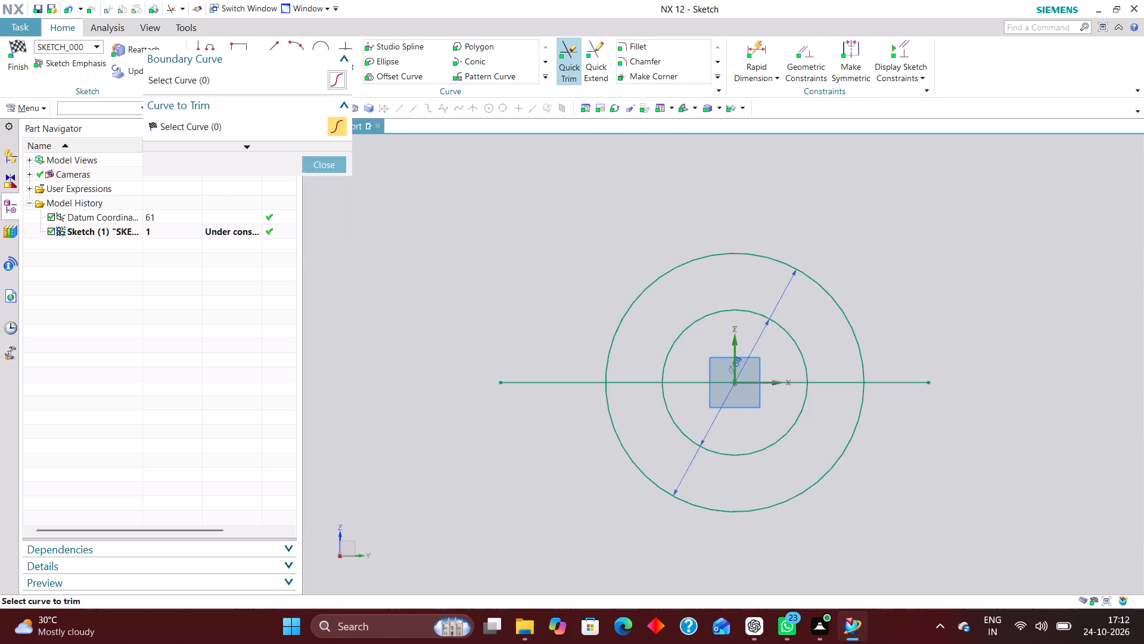
pyautogui.click(540, 388)
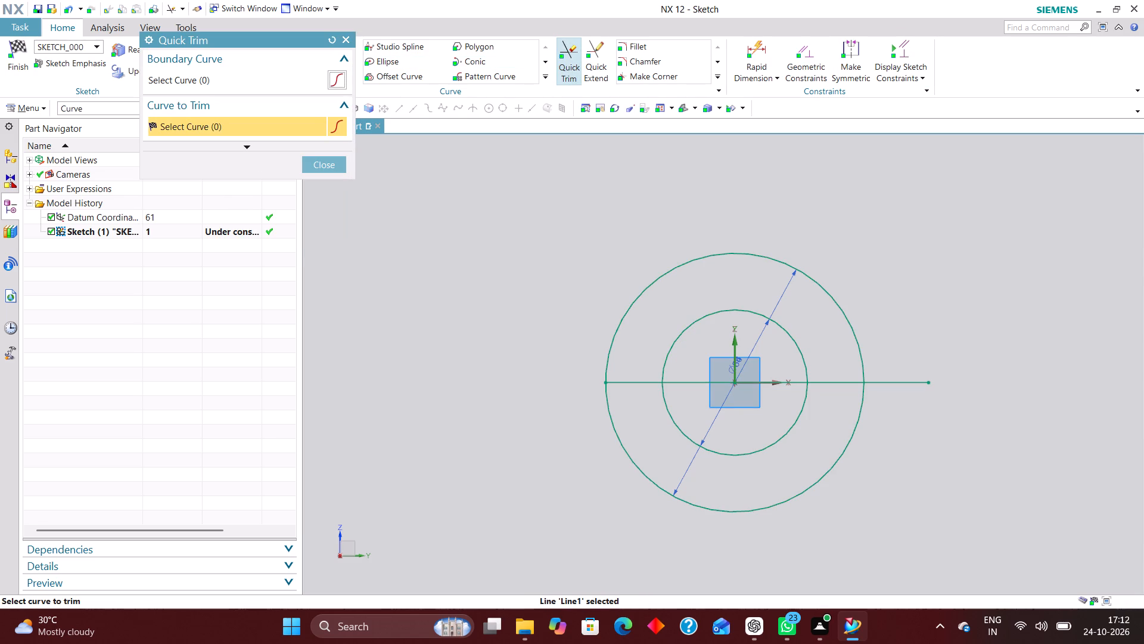
pyautogui.click(907, 385)
pyautogui.click(802, 407)
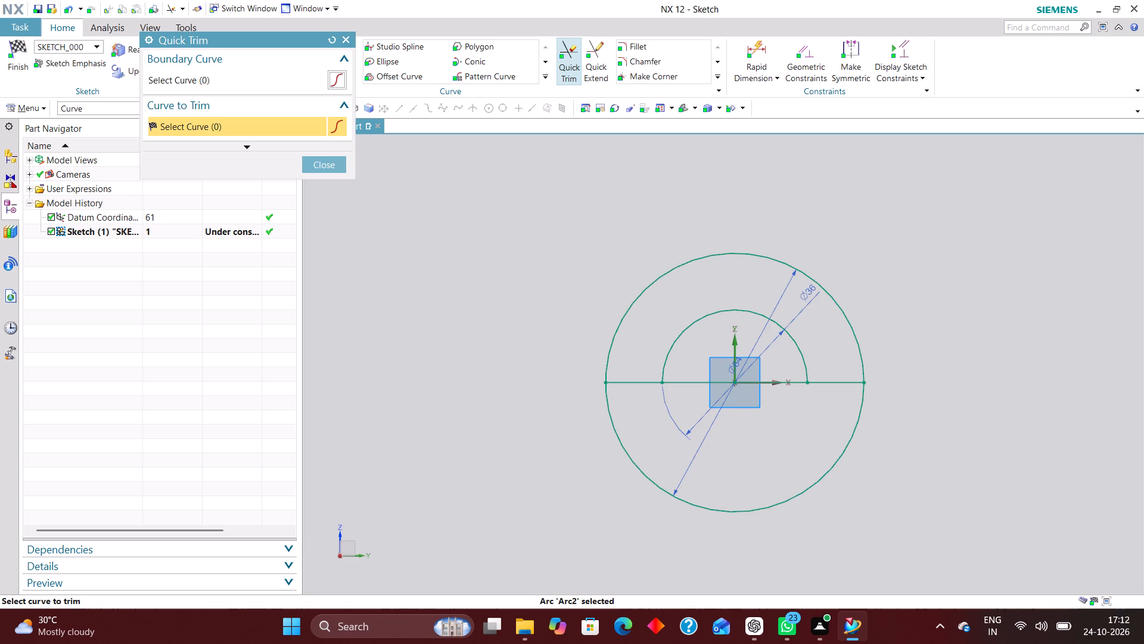
pyautogui.click(844, 444)
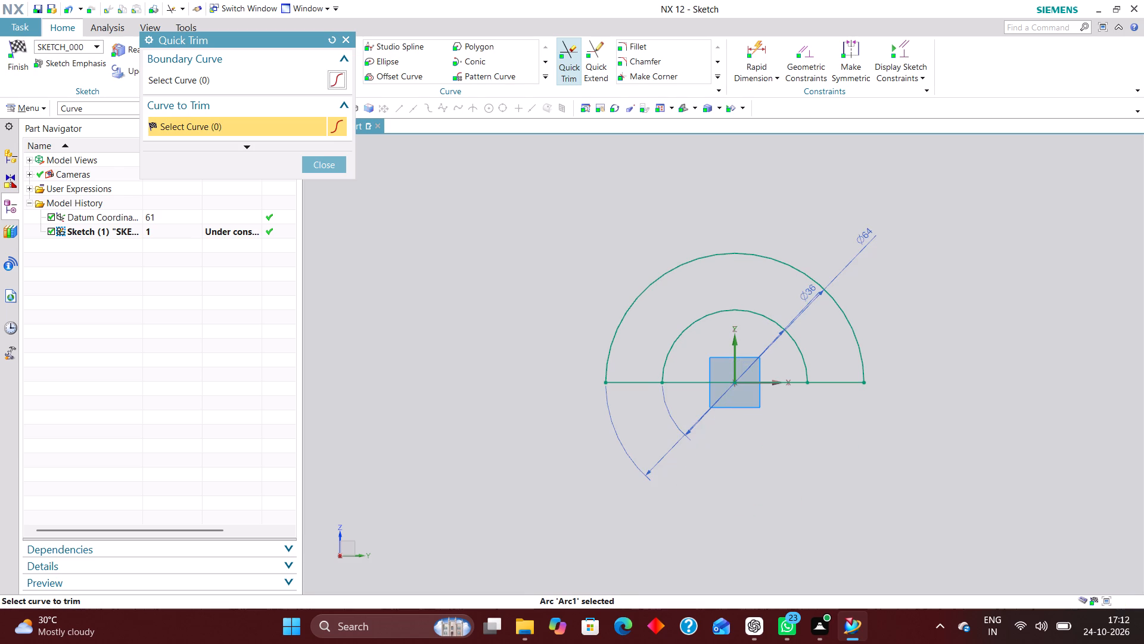
pyautogui.scroll(6, 703, 386)
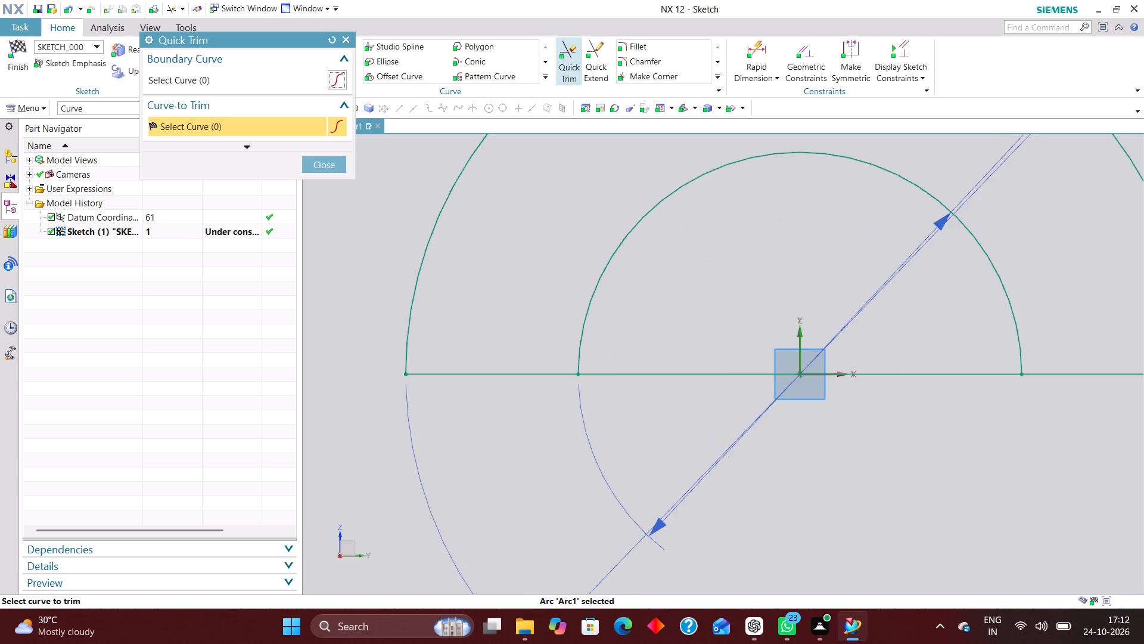
pyautogui.click(686, 374)
pyautogui.scroll(-5, 629, 323)
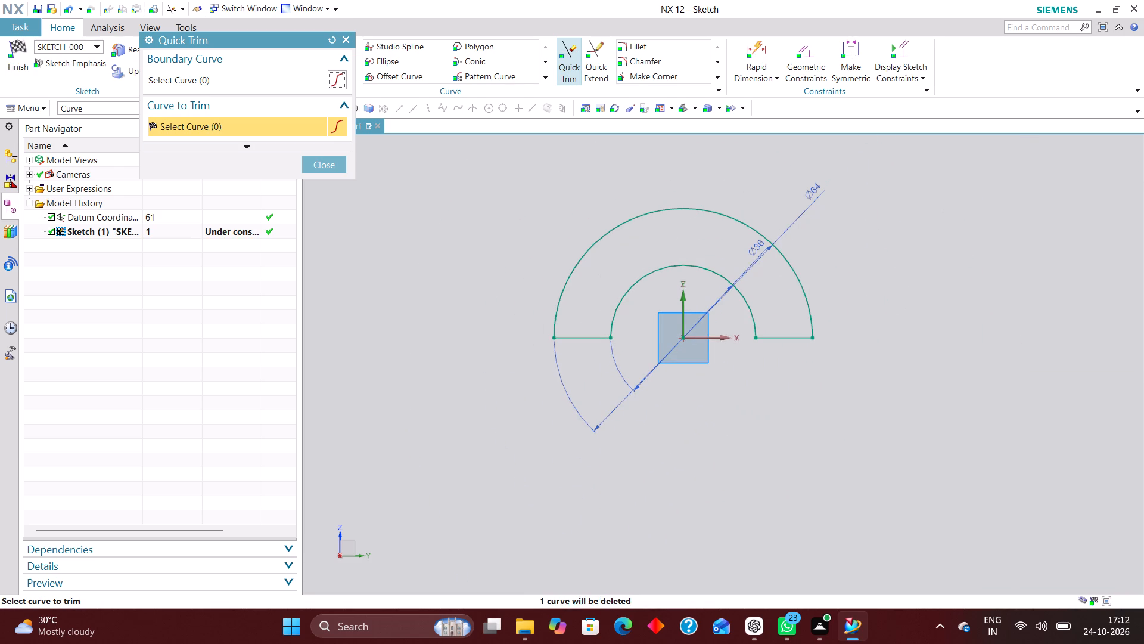
pyautogui.click(325, 165)
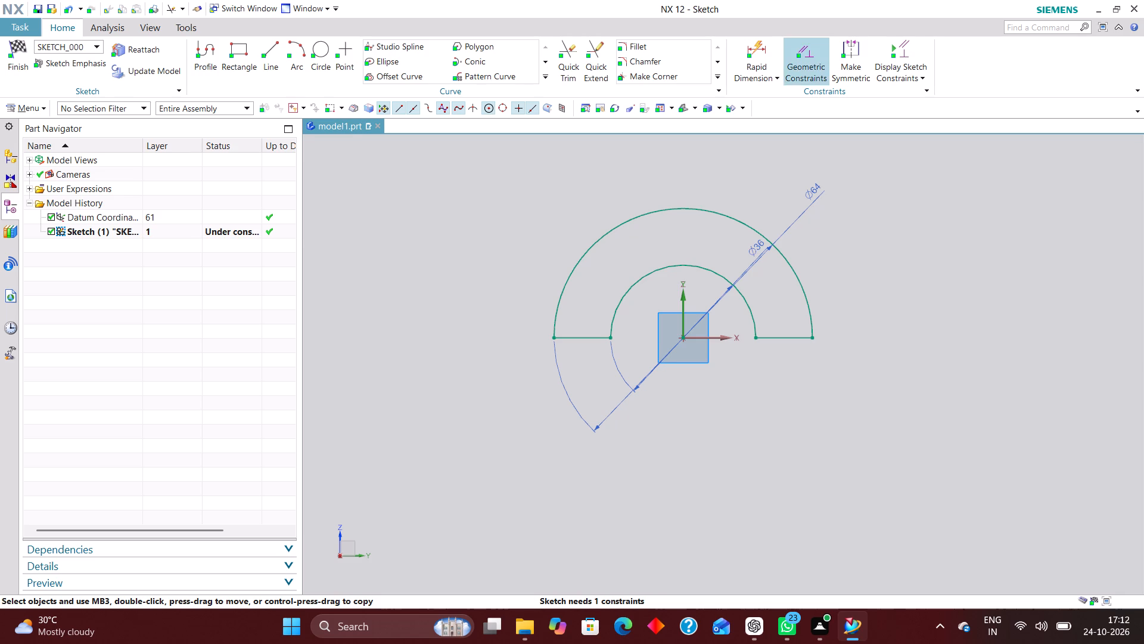
# Constrain the short base line at the negative-X end of the arch onto the sketch's X axis.
pyautogui.click(803, 48)
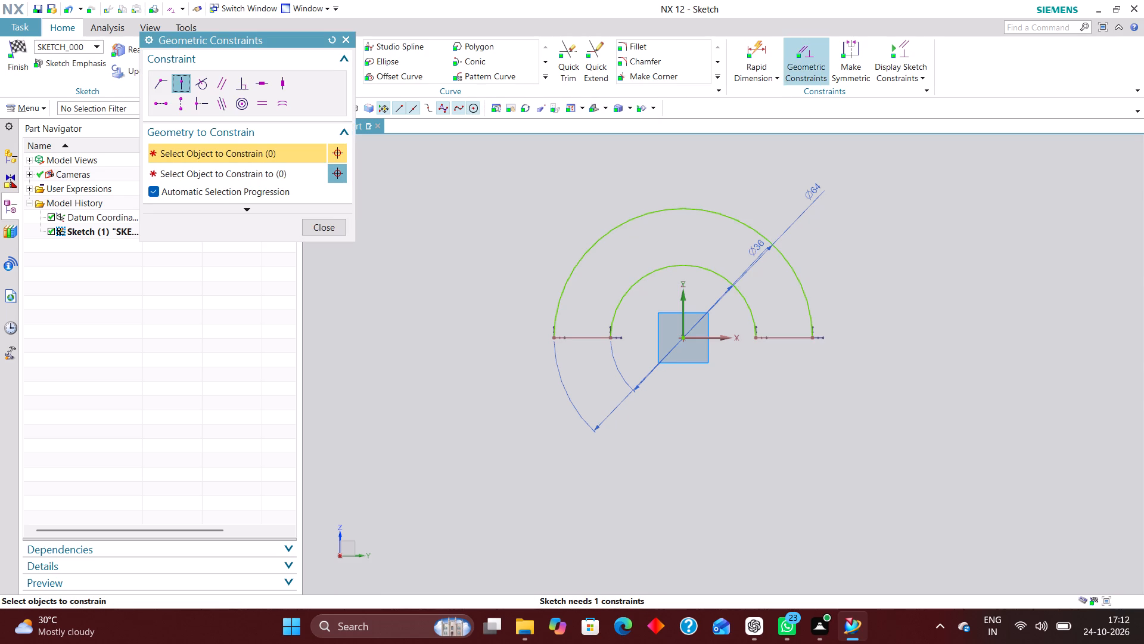
pyautogui.click(802, 49)
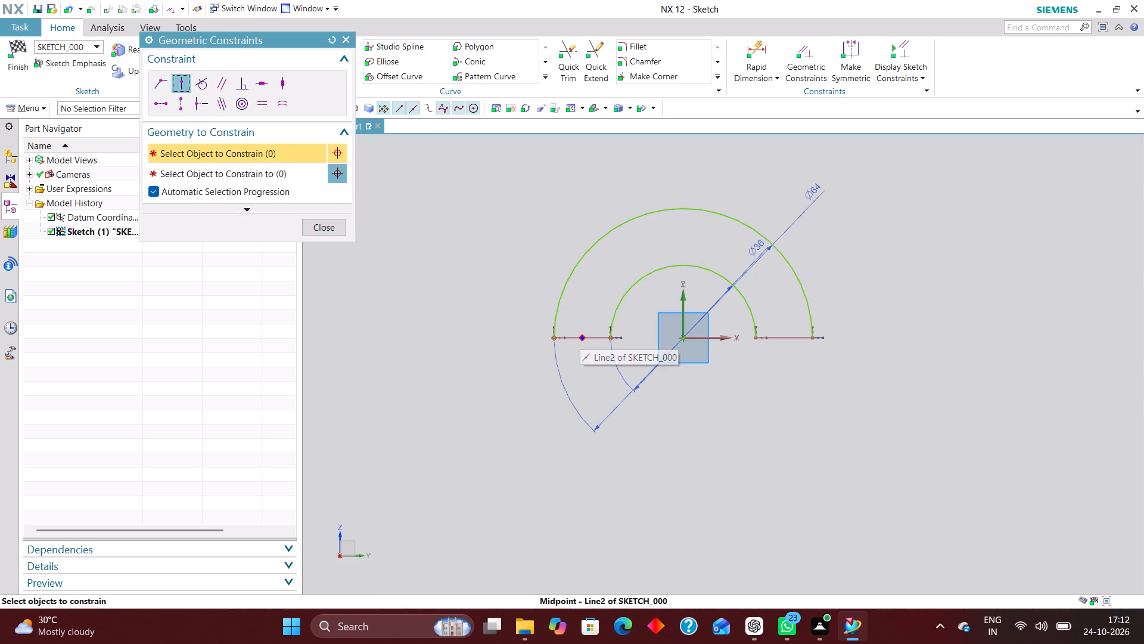
pyautogui.click(580, 334)
pyautogui.click(715, 338)
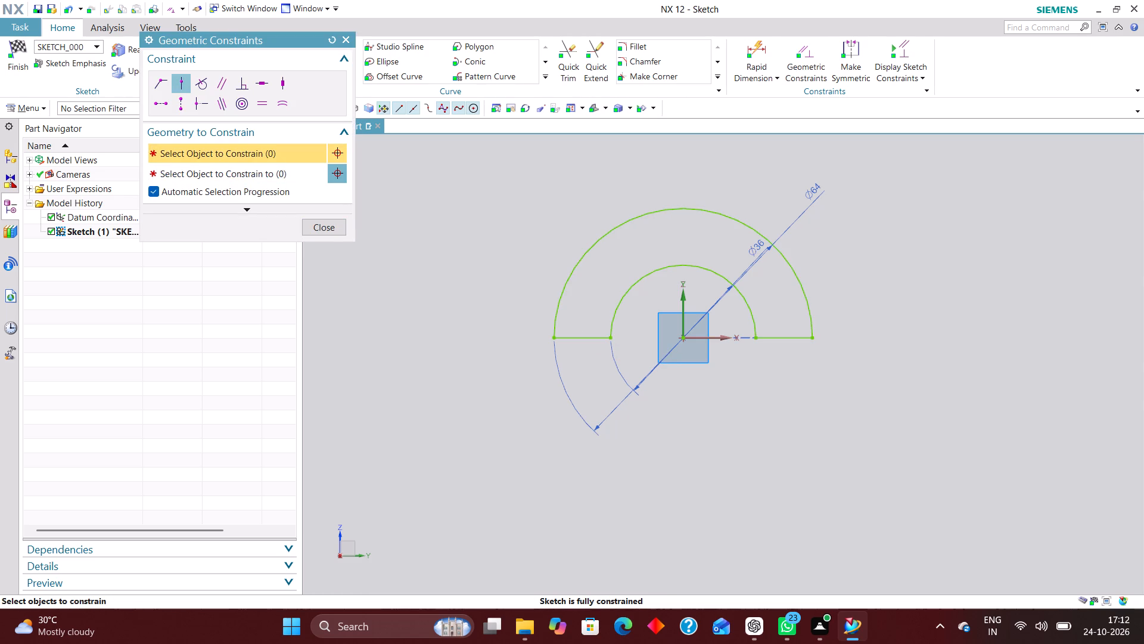
pyautogui.click(325, 227)
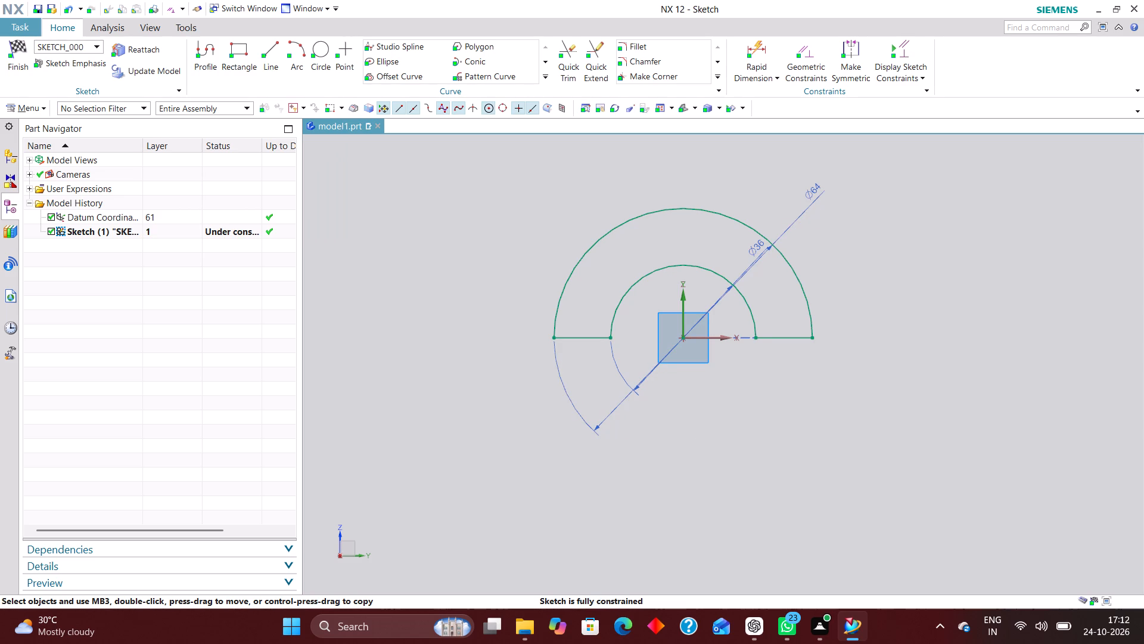
# Move the Ø64 dimension below the arch and the Ø36 dimension between the two arcs, and finish the sketch.
pyautogui.moveTo(820, 187); pyautogui.dragTo(777, 428)
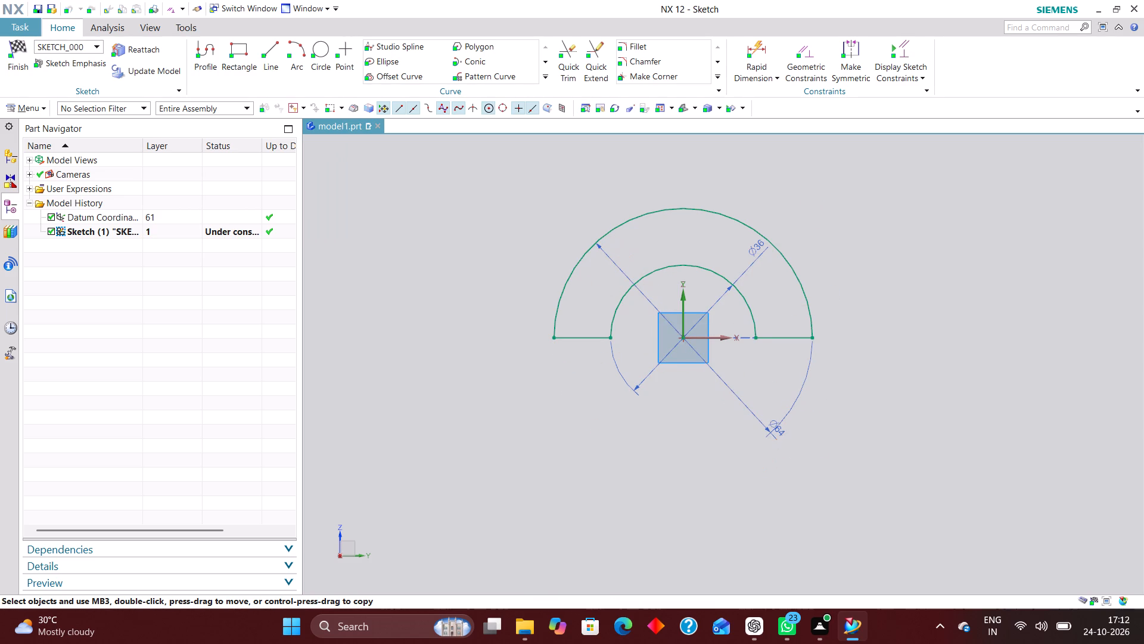
pyautogui.moveTo(635, 379); pyautogui.dragTo(658, 318)
pyautogui.click(623, 459)
pyautogui.moveTo(640, 382); pyautogui.dragTo(640, 352)
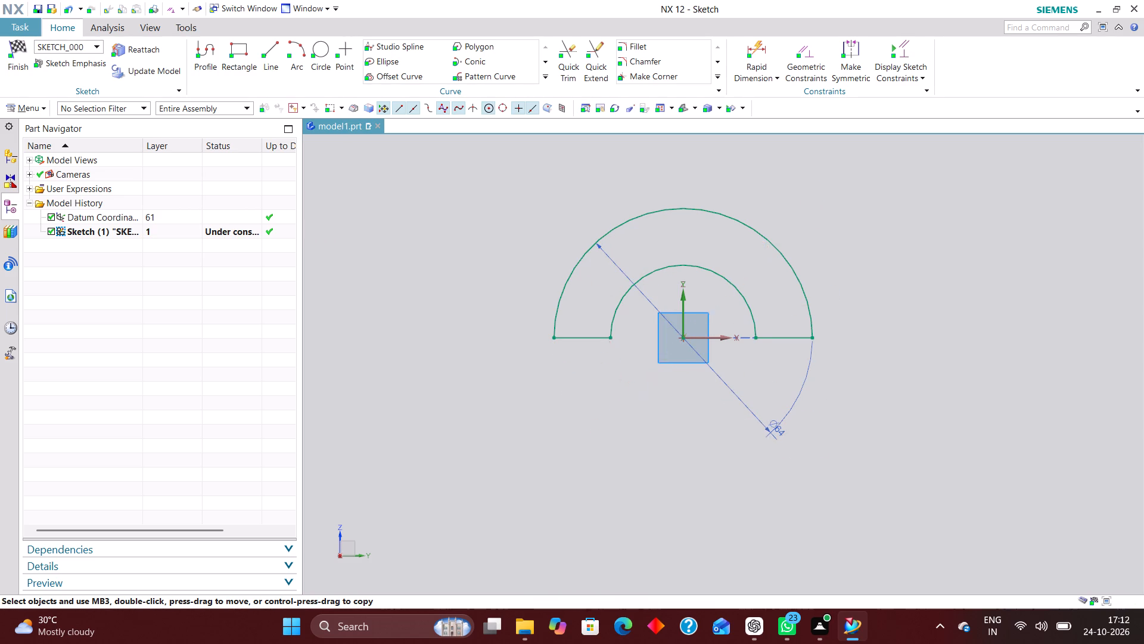
pyautogui.moveTo(640, 352); pyautogui.dragTo(660, 246)
pyautogui.scroll(2, 635, 273)
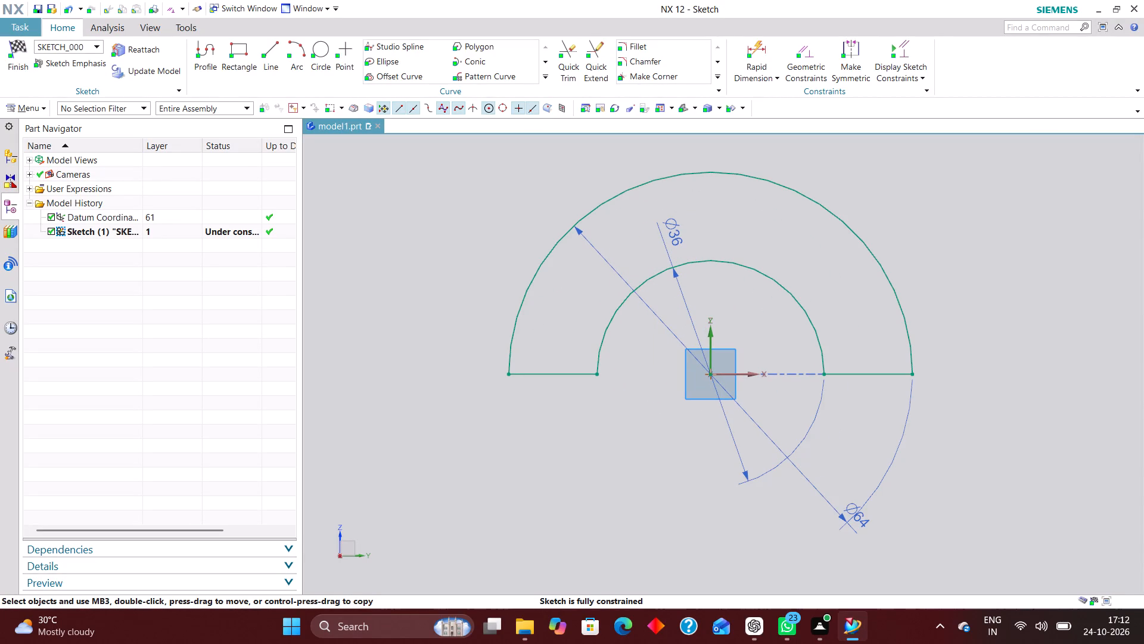
pyautogui.scroll(-2, 545, 387)
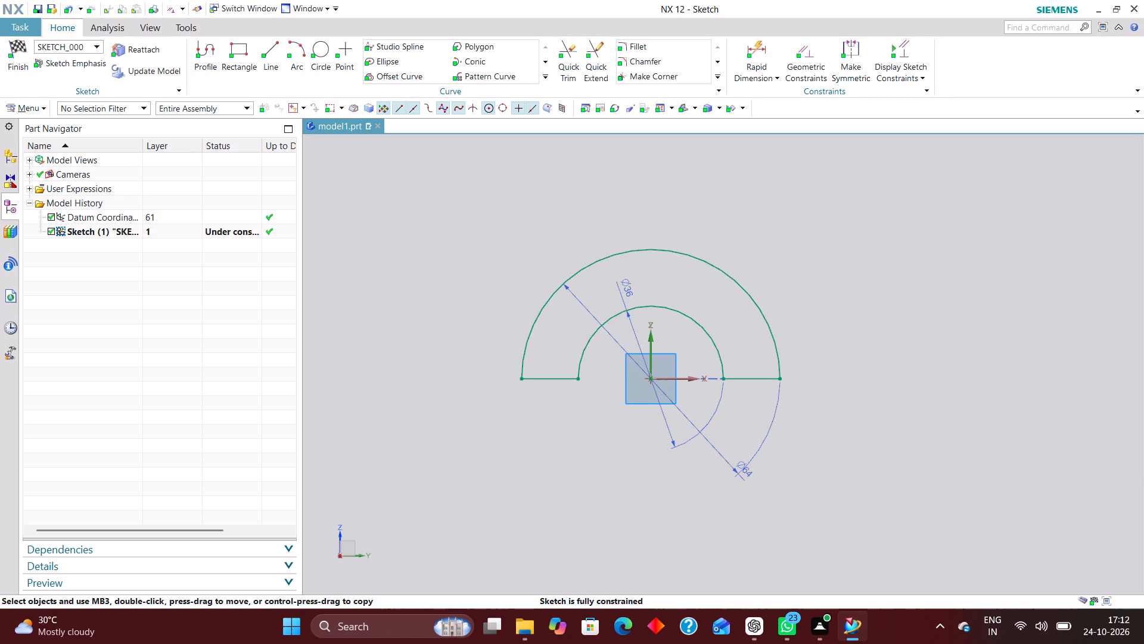
pyautogui.click(14, 51)
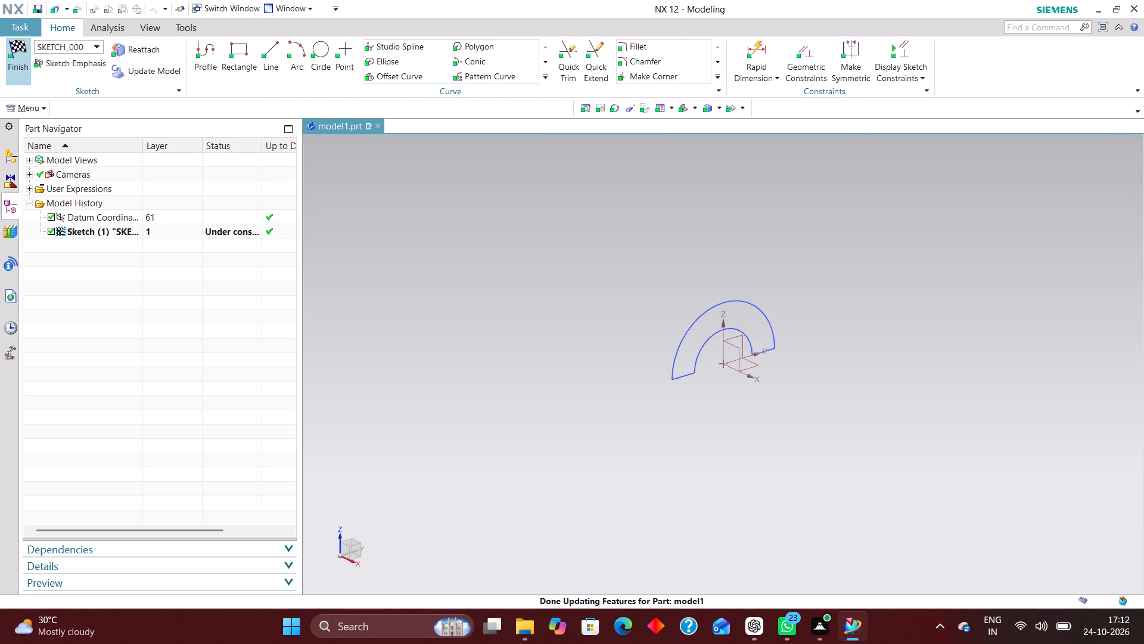
# Extrude the half-ring arch profile from a start distance of 0 to an end distance of 64 mm.
pyautogui.scroll(3, 717, 378)
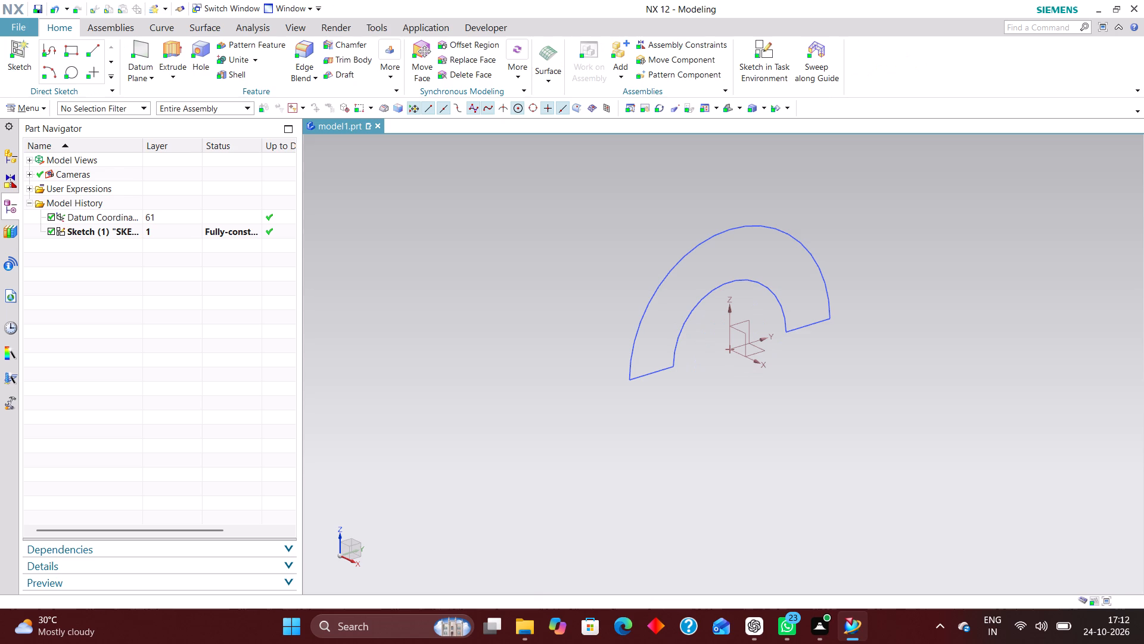
pyautogui.click(173, 48)
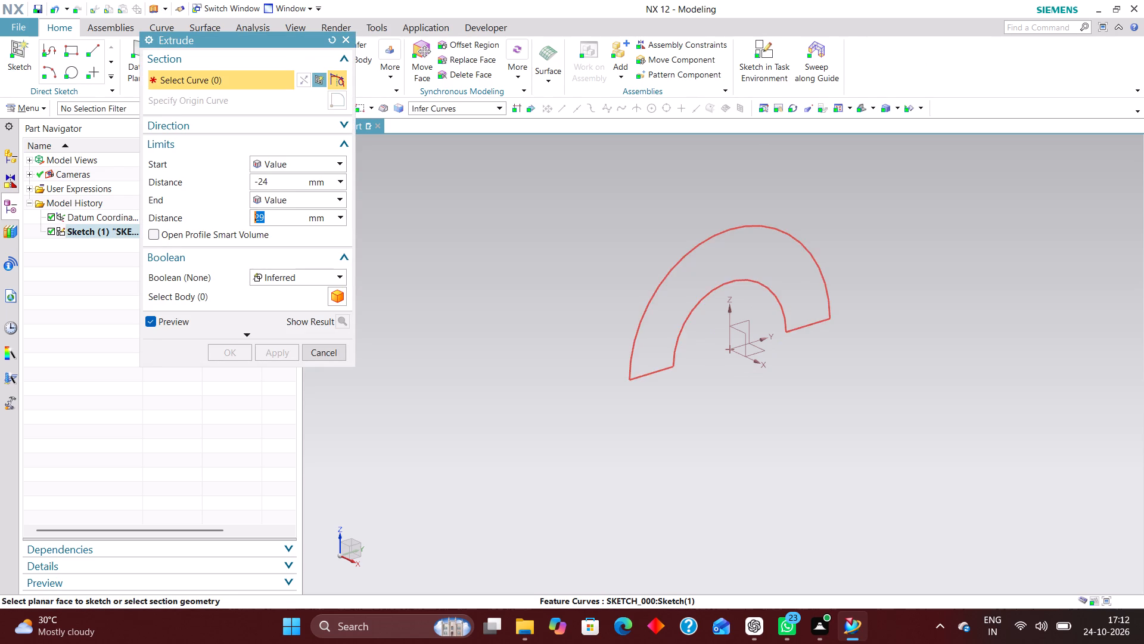
pyautogui.click(629, 380)
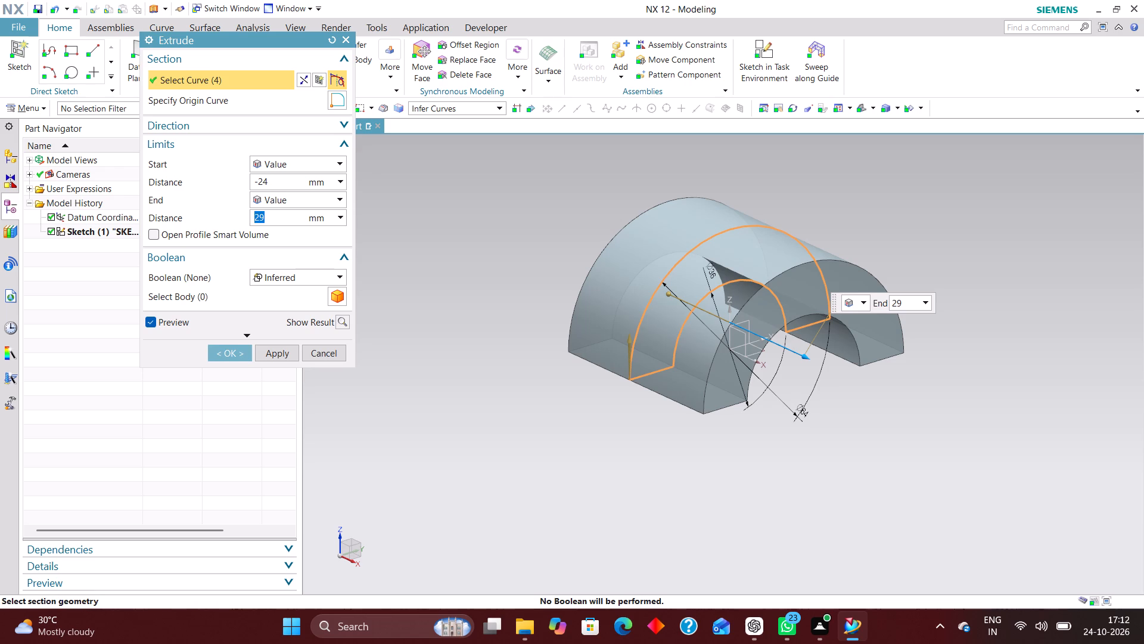
pyautogui.click(319, 161)
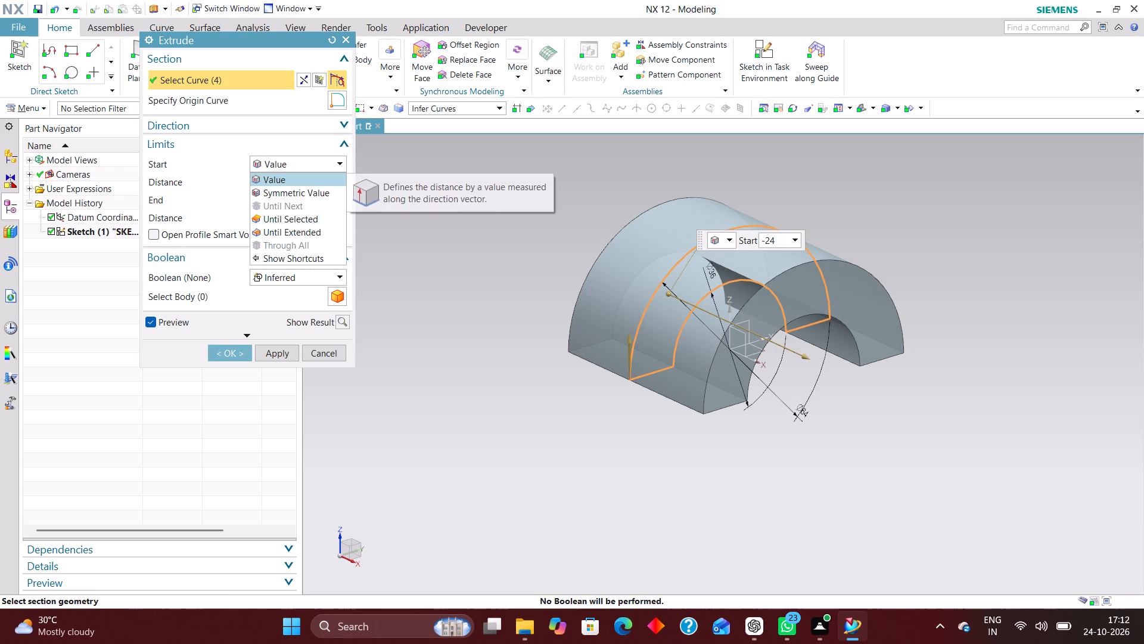
pyautogui.click(298, 184)
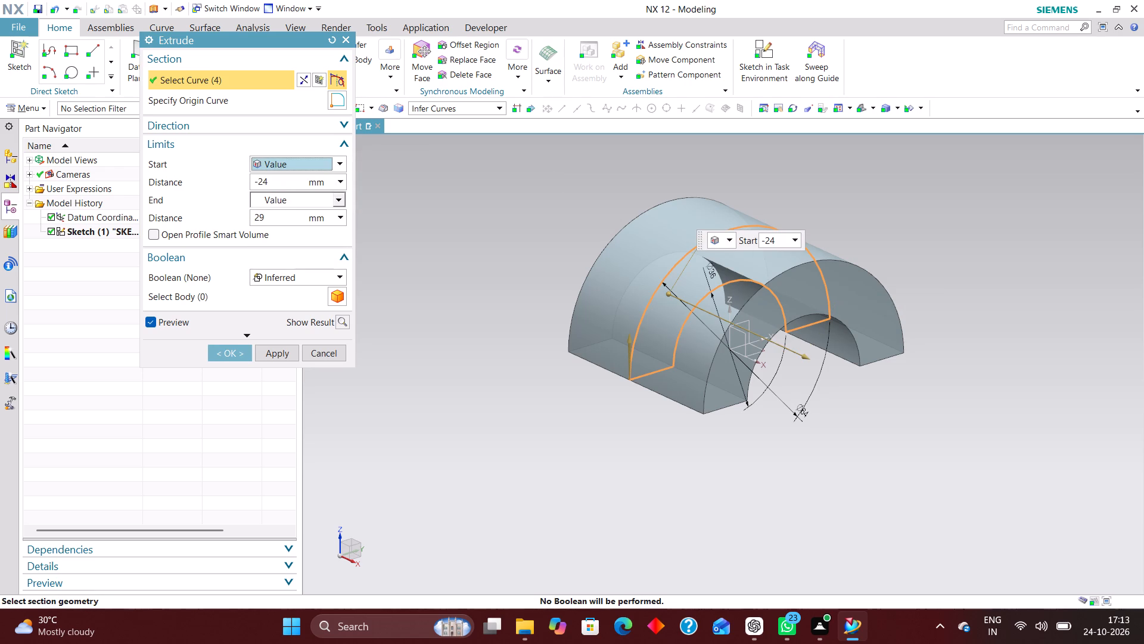
pyautogui.moveTo(279, 183); pyautogui.dragTo(154, 182)
pyautogui.press('0')
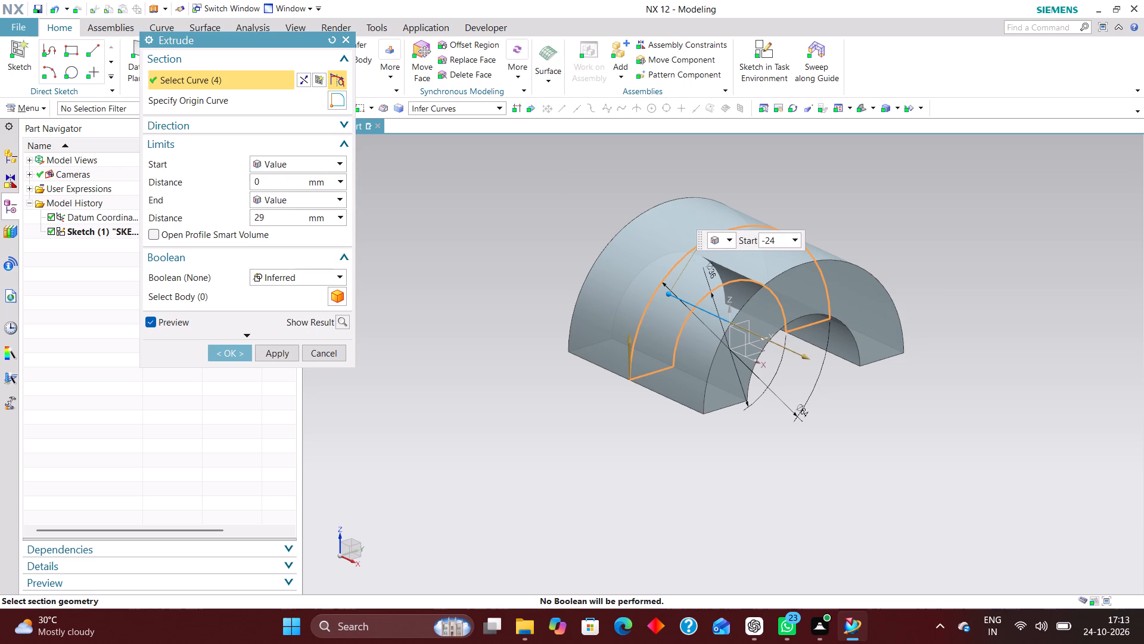
pyautogui.press('Return')
pyautogui.moveTo(274, 219); pyautogui.dragTo(212, 221)
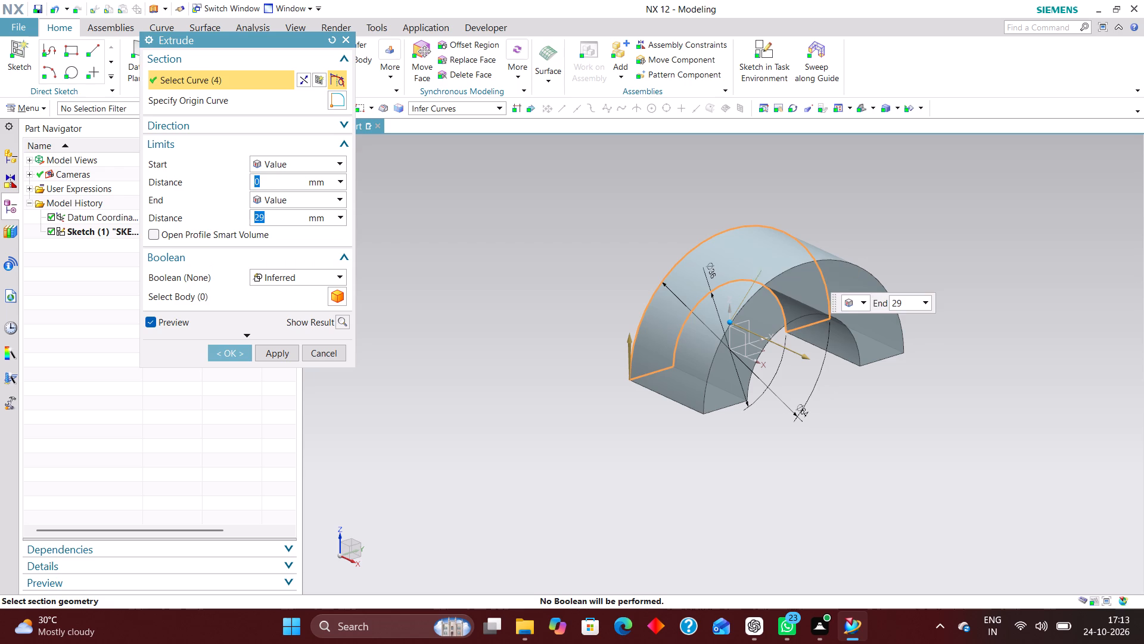
pyautogui.moveTo(212, 221); pyautogui.dragTo(207, 221)
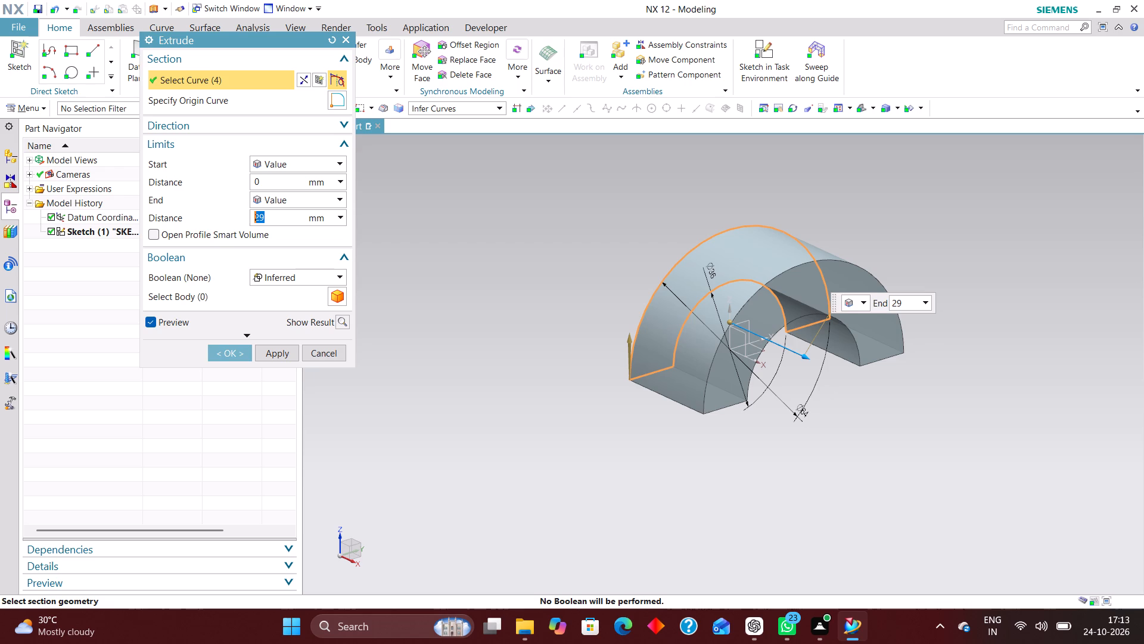
pyautogui.write('64')
pyautogui.press('Return')
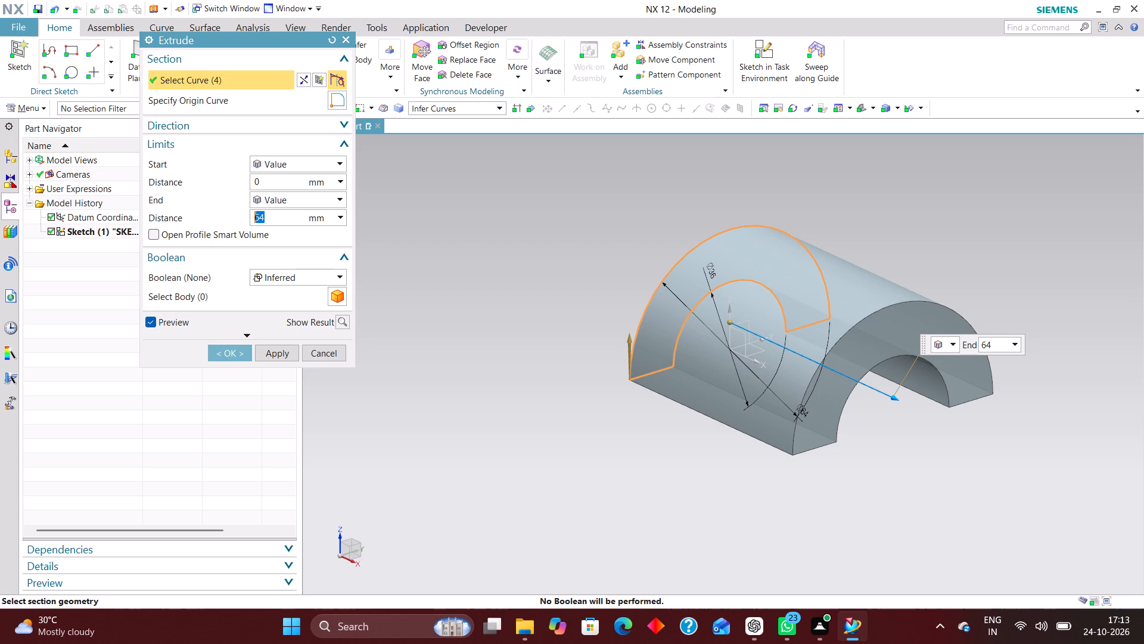
pyautogui.click(232, 349)
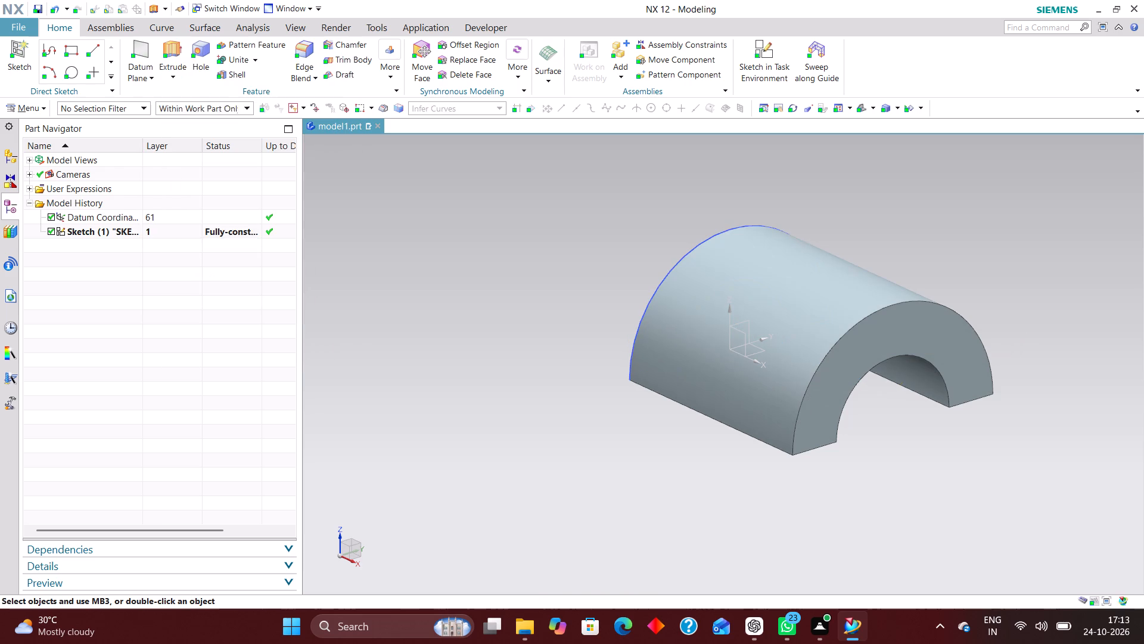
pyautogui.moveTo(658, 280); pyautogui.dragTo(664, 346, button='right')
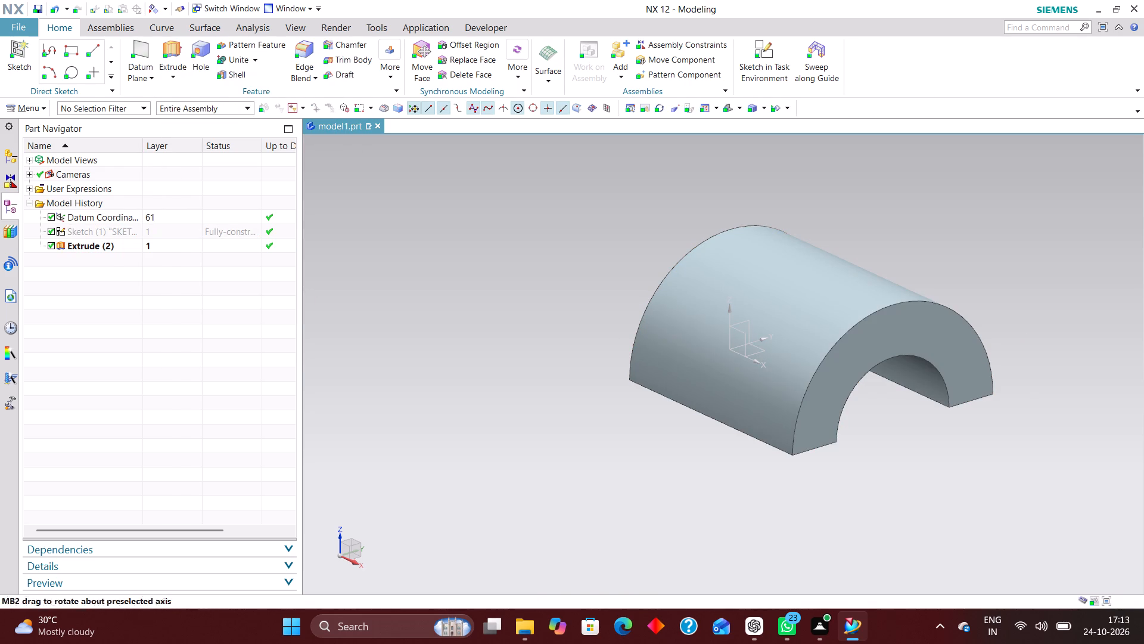
# Start a sketch on the datum YZ plane and draw a rectangle around the arch, starting at about XC -39, YC 53.
pyautogui.click(773, 51)
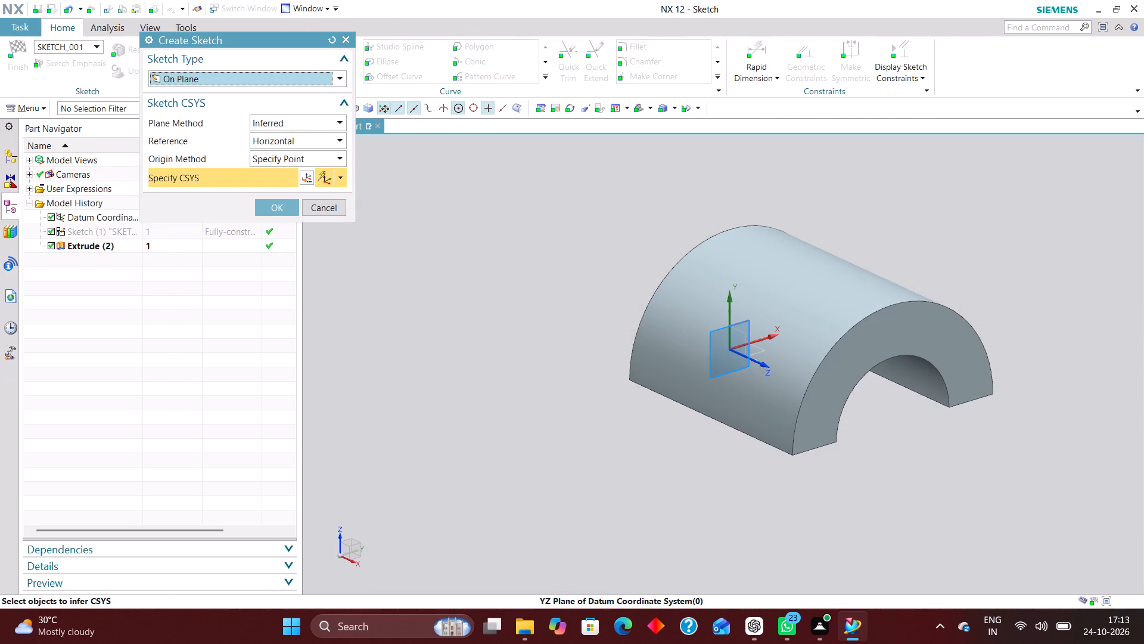
pyautogui.click(744, 317)
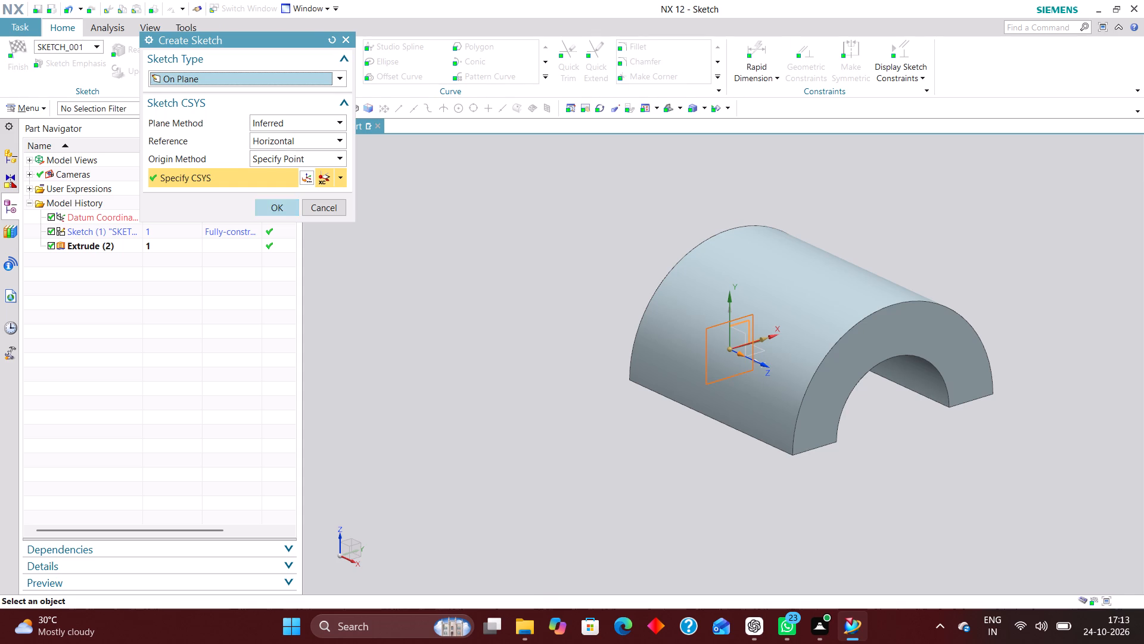
pyautogui.click(291, 213)
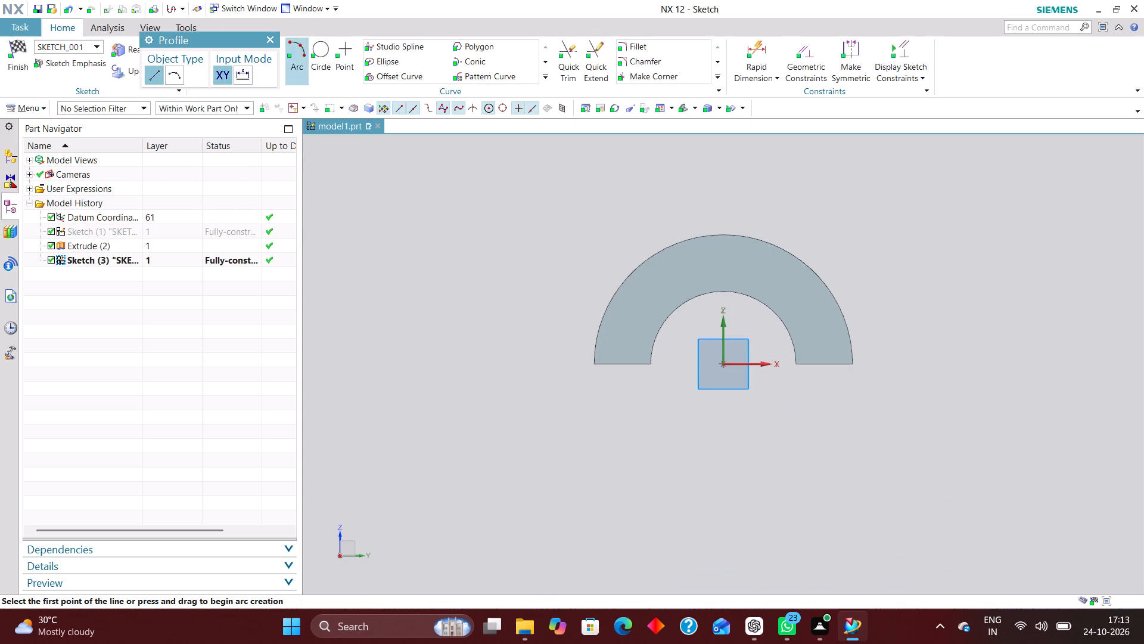
pyautogui.moveTo(230, 42); pyautogui.dragTo(240, 121)
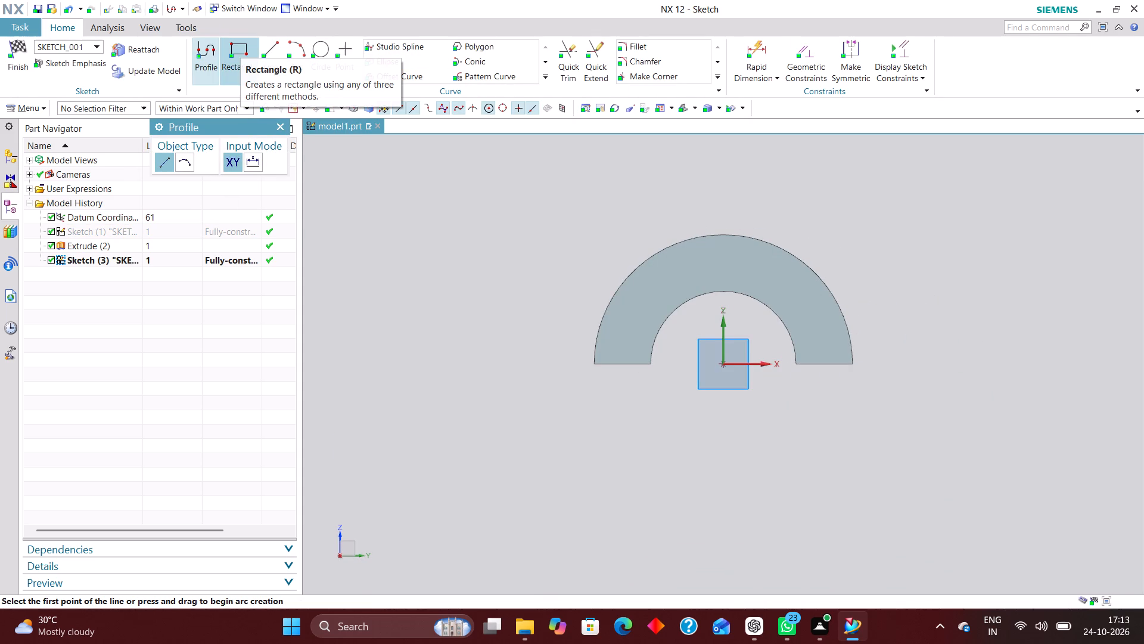
pyautogui.click(240, 45)
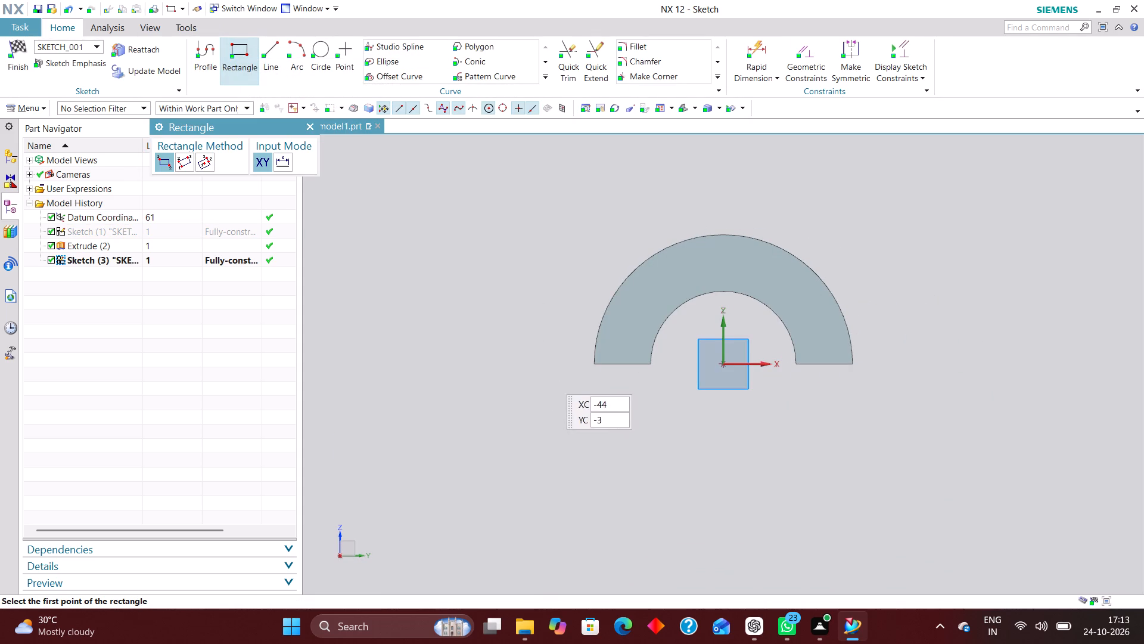
pyautogui.scroll(-3, 587, 392)
pyautogui.scroll(3, 613, 311)
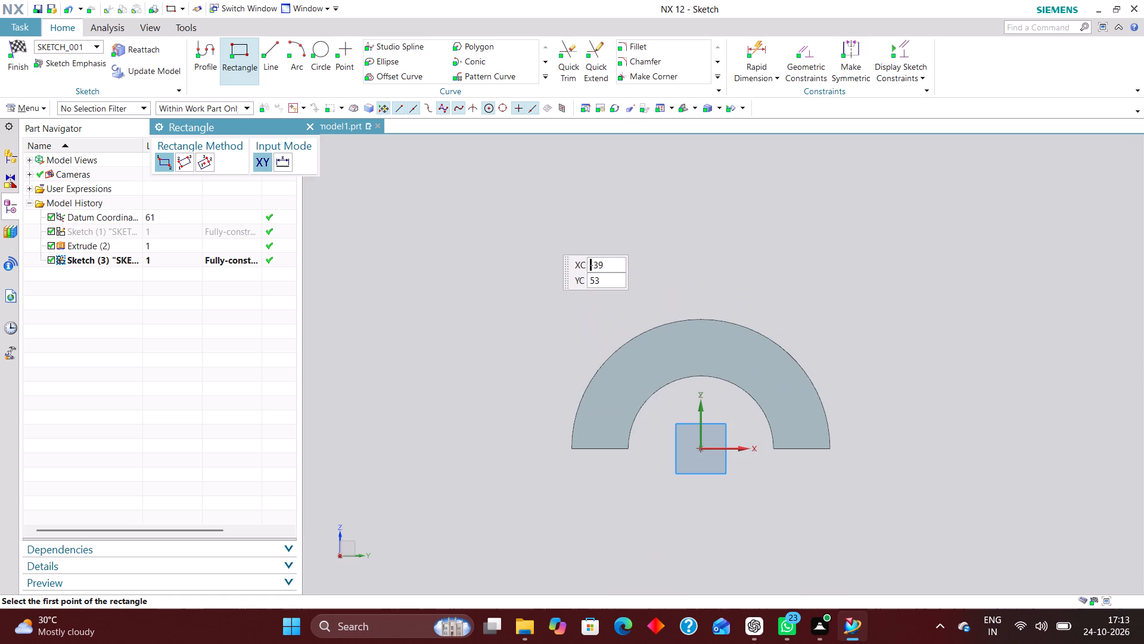
pyautogui.click(543, 234)
pyautogui.click(825, 488)
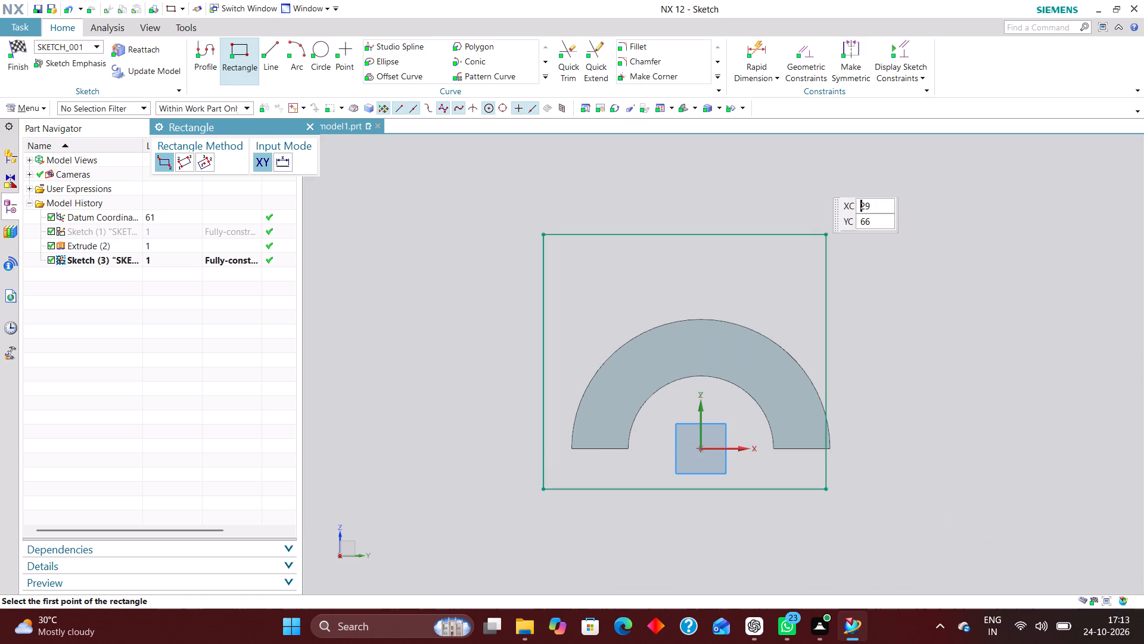
# Centre the rectangle over the arch by constraining its top edge's midpoint onto the sketch's vertical axis.
pyautogui.click(798, 46)
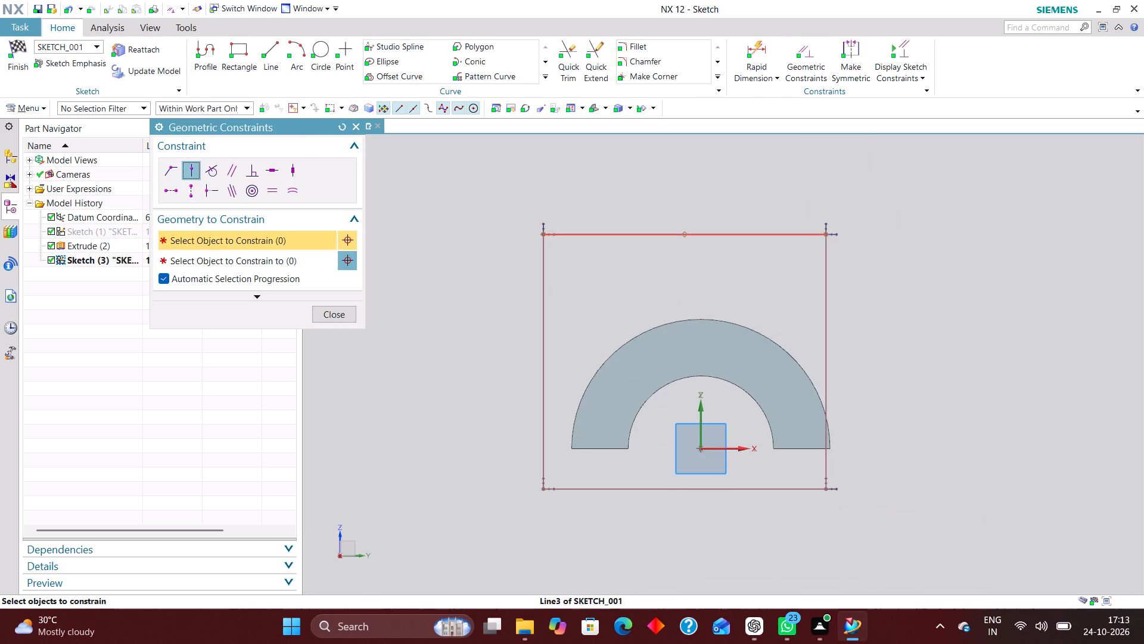
pyautogui.click(688, 234)
pyautogui.click(698, 410)
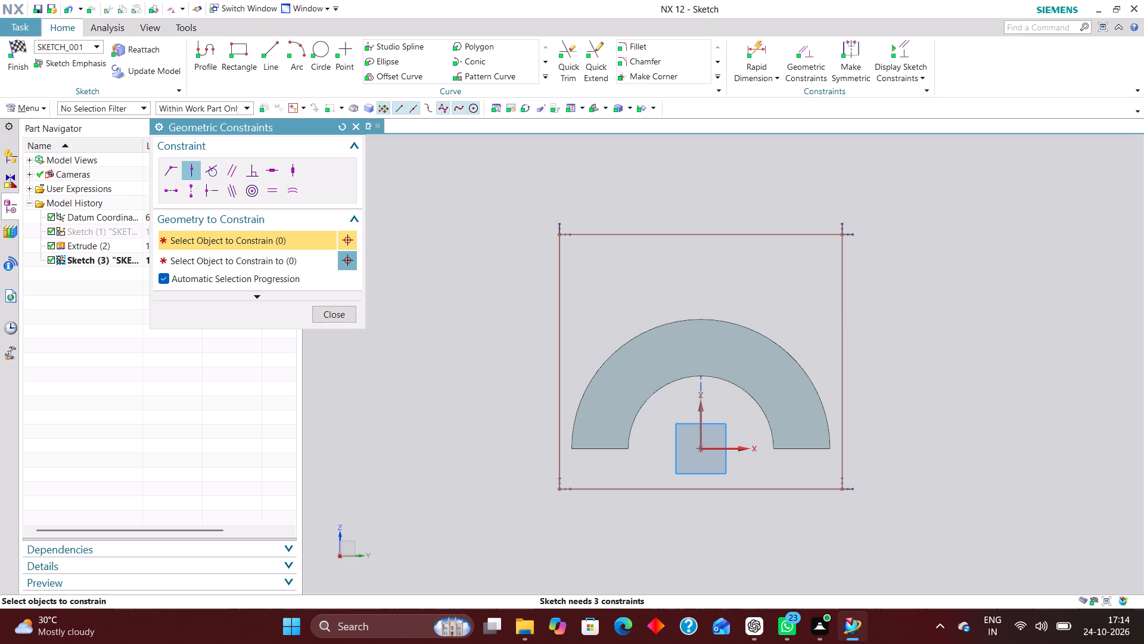
# Constrain the rectangle's bottom edge onto the sketch's X axis, in line with the arch's base.
pyautogui.click(702, 488)
pyautogui.click(700, 426)
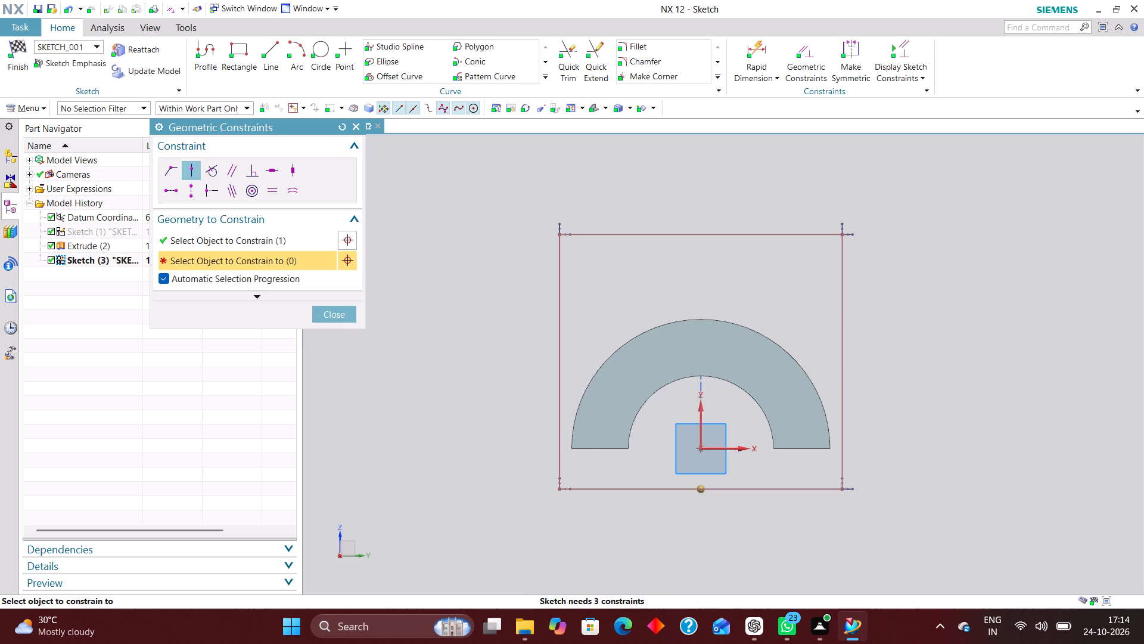
pyautogui.click(702, 489)
pyautogui.click(727, 451)
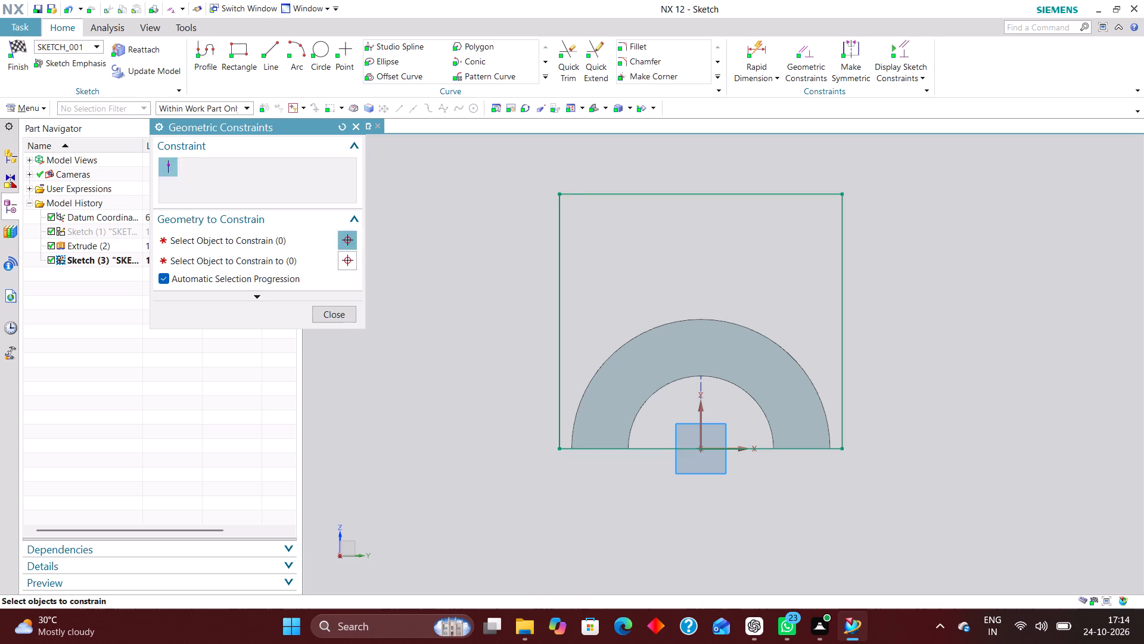
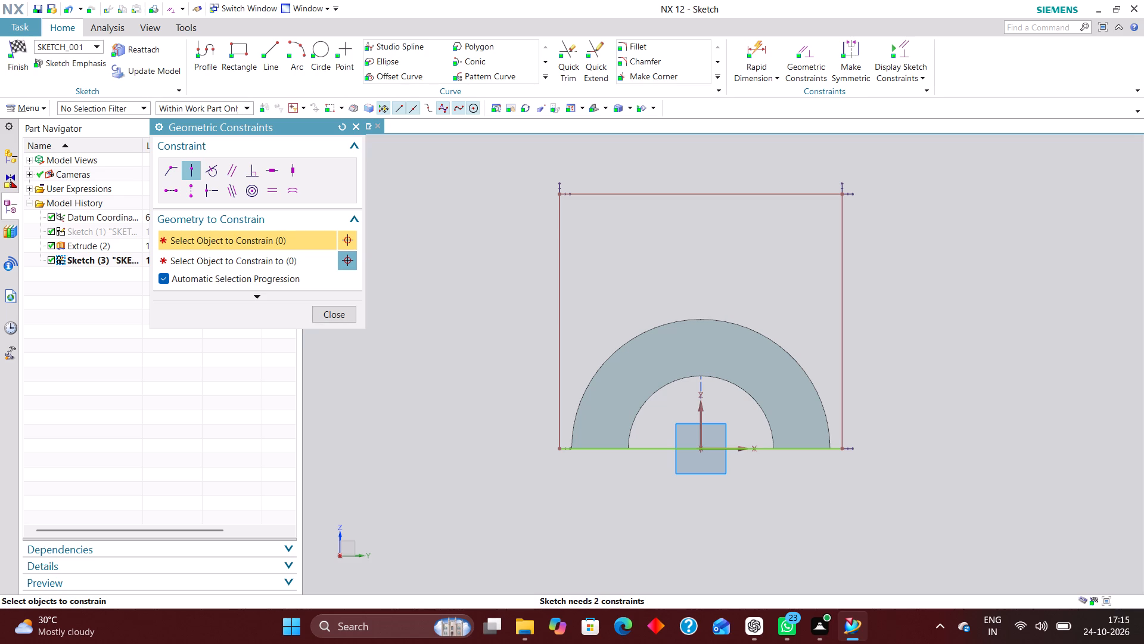
# Add a horizontal rapid dimension to the rectangle's bottom edge for its overall width, placed below the arch.
pyautogui.click(754, 42)
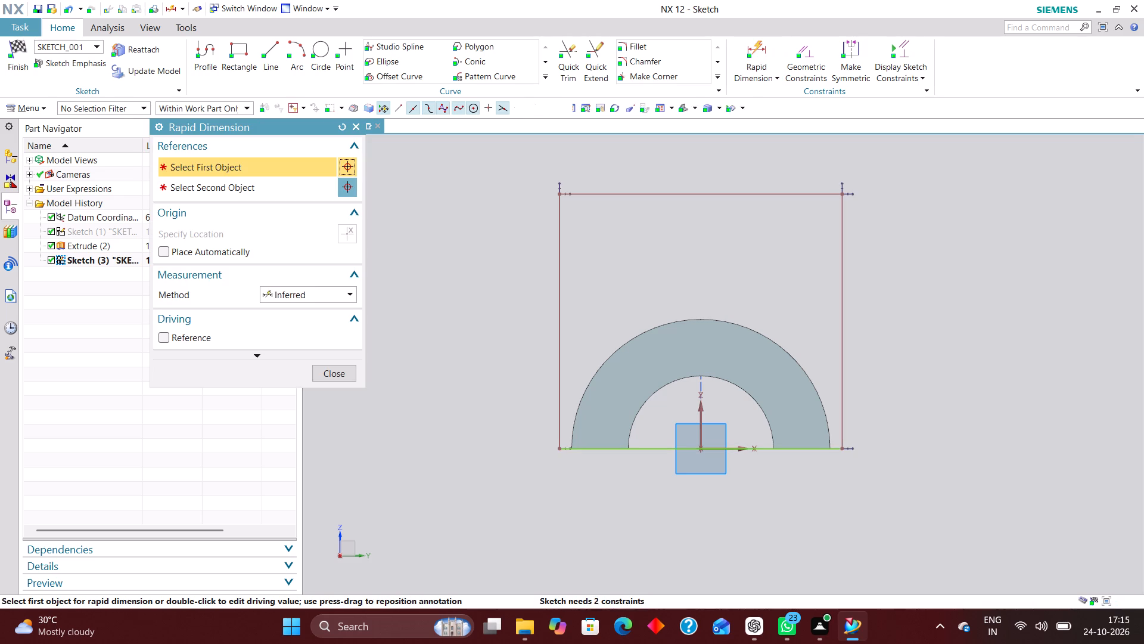
pyautogui.click(760, 448)
pyautogui.click(711, 522)
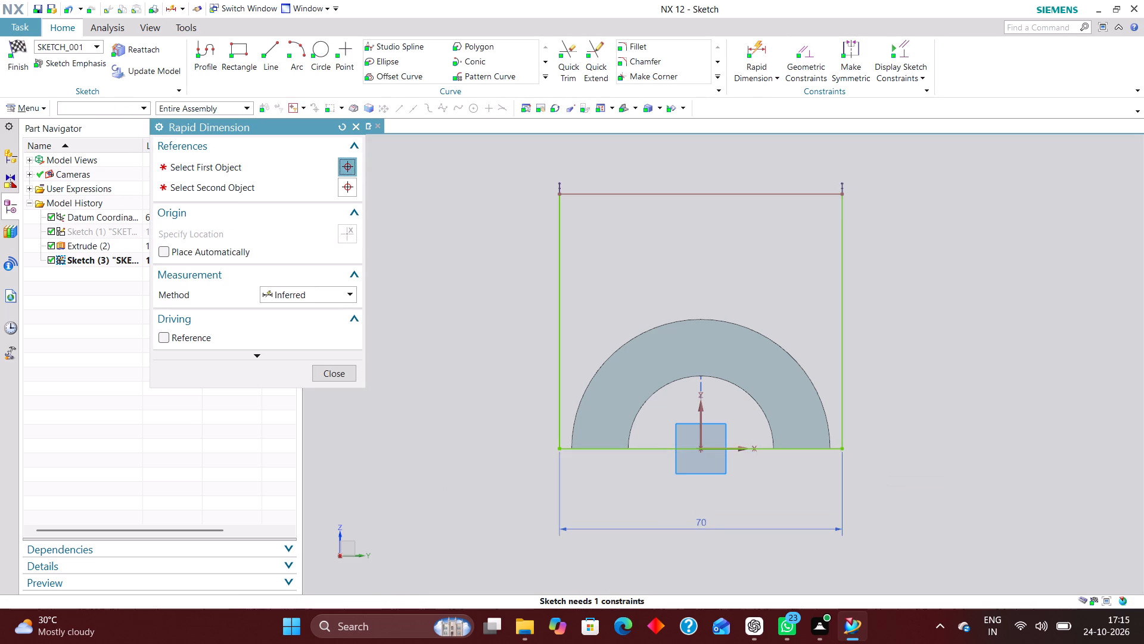
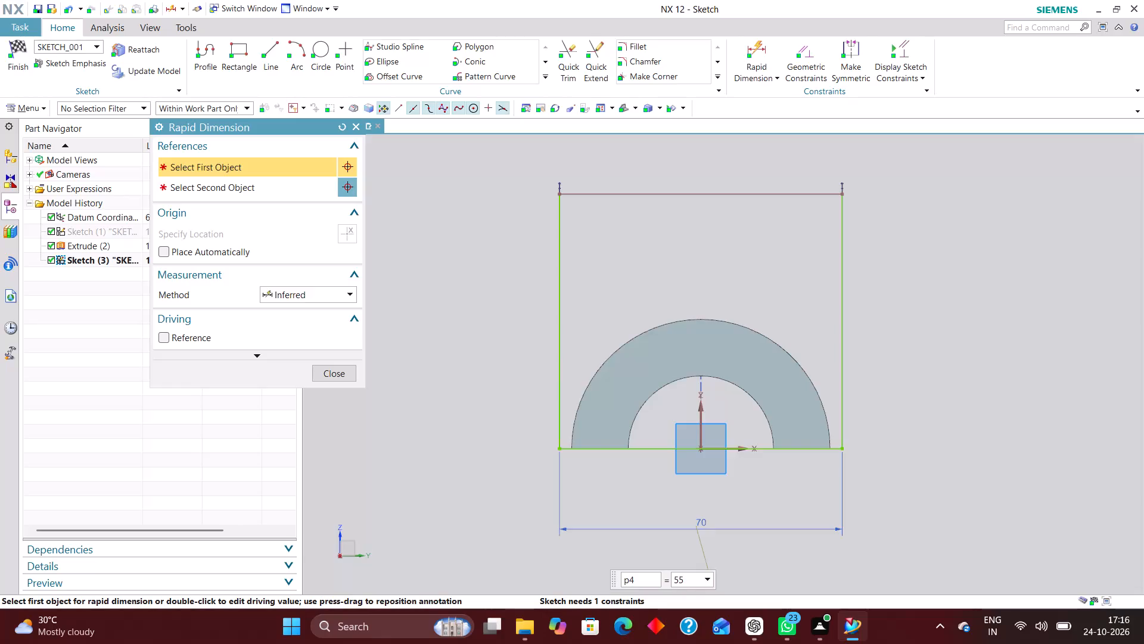
# Set the rectangle's overall width to 55*2, giving 110 mm.
pyautogui.write('*2')
pyautogui.press('Return')
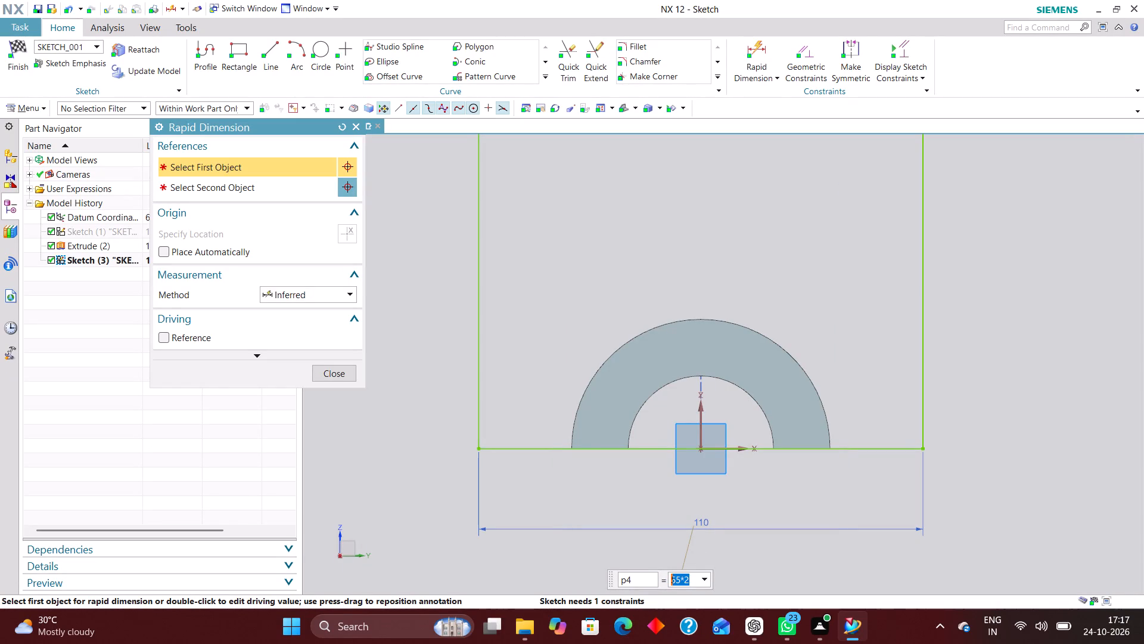
pyautogui.click(335, 369)
# Dimension the rectangle's vertical side at 66 mm and finish the sketch.
pyautogui.scroll(-4, 562, 454)
pyautogui.scroll(-2, 614, 543)
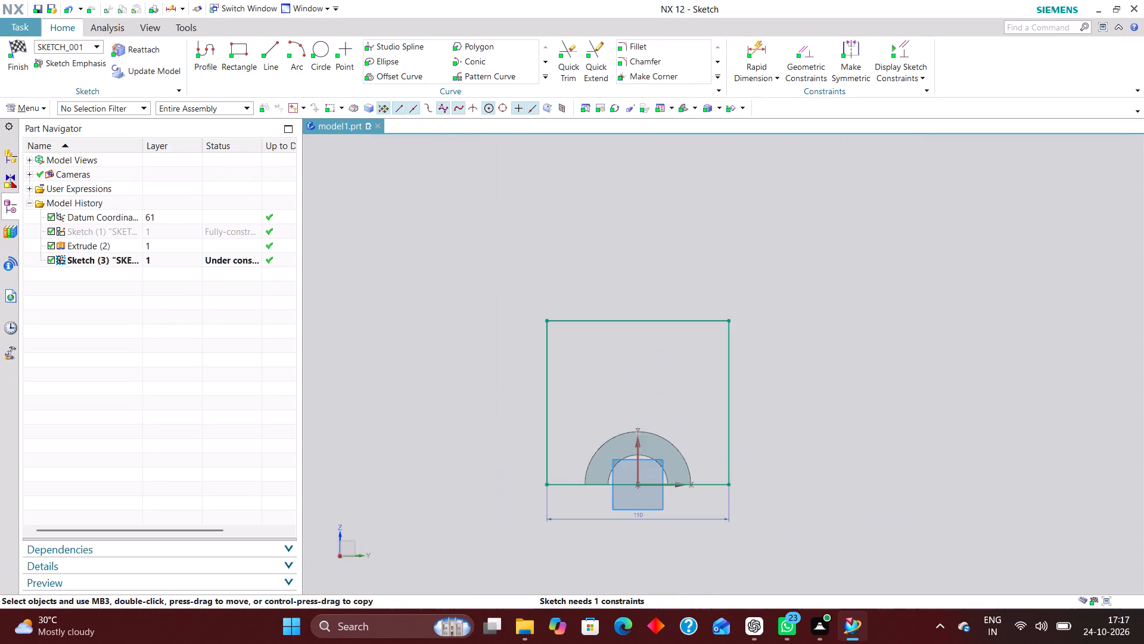
pyautogui.scroll(3, 635, 496)
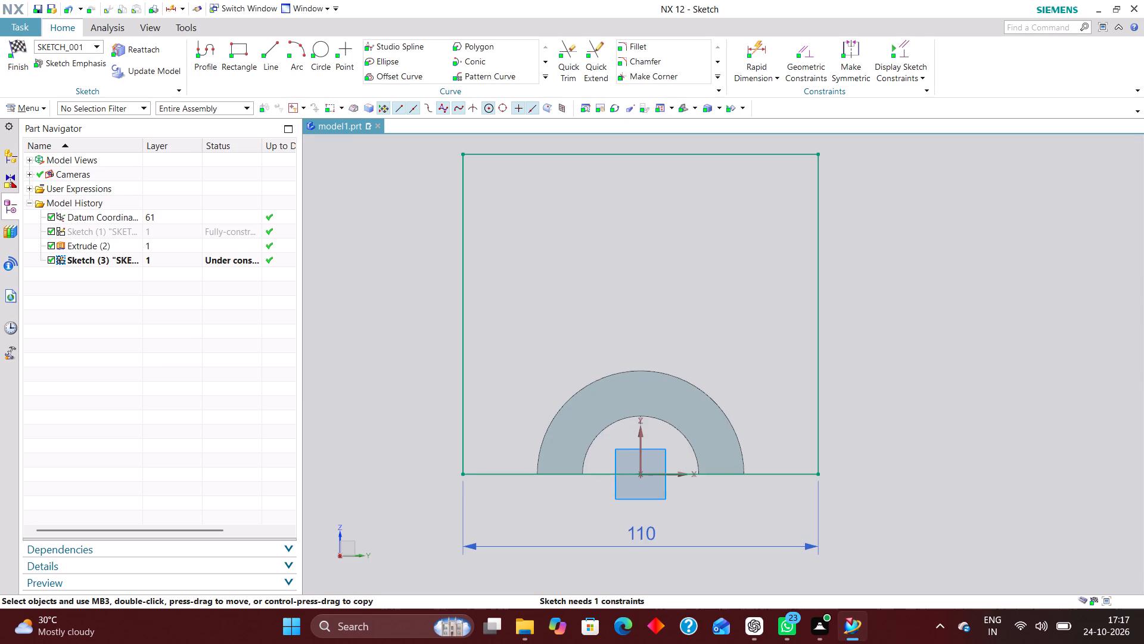
pyautogui.scroll(-2, 676, 472)
pyautogui.click(752, 52)
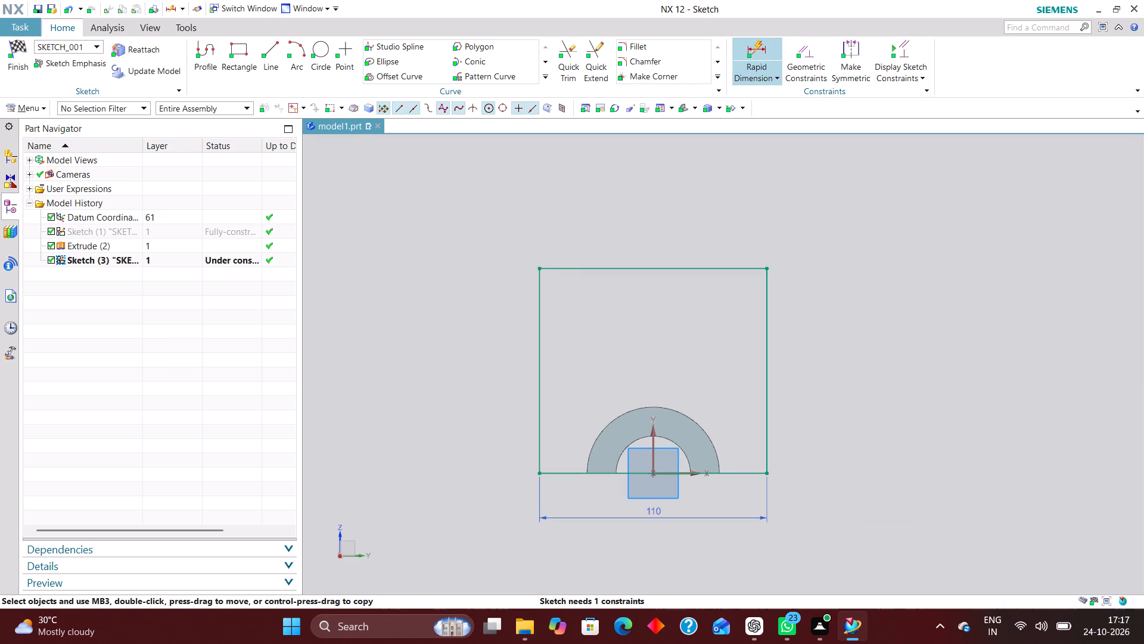
pyautogui.click(540, 439)
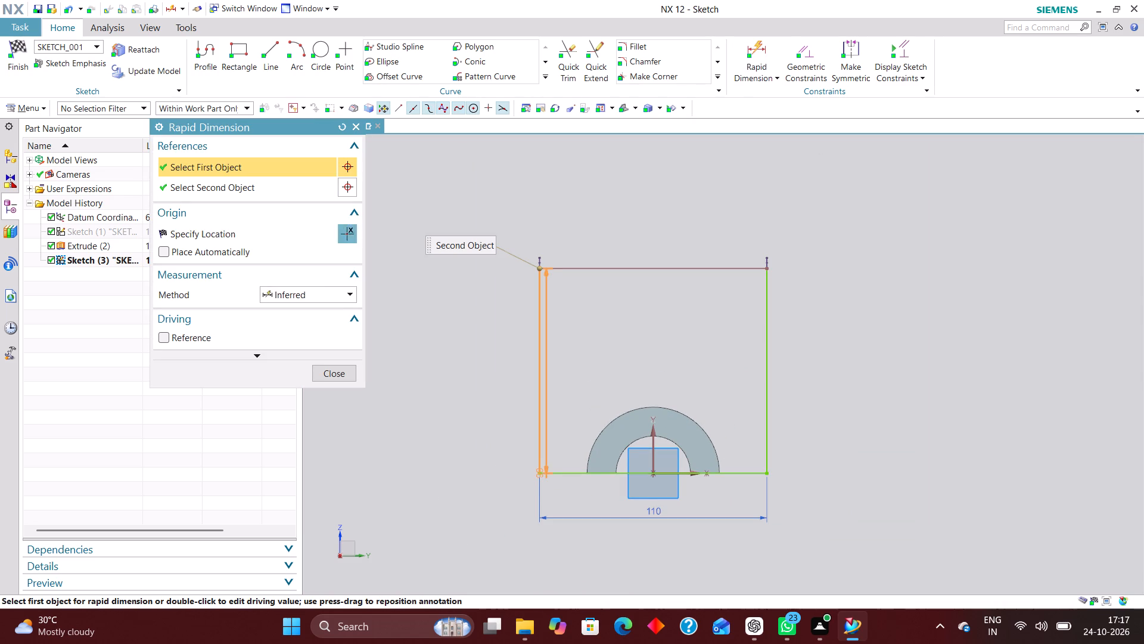
pyautogui.click(458, 386)
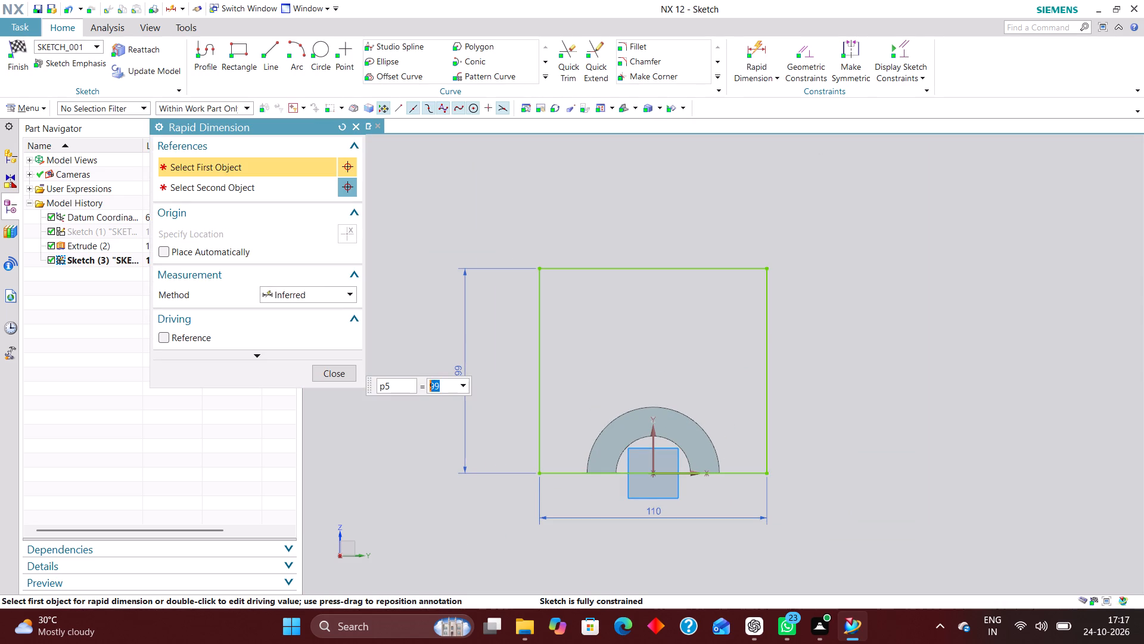
pyautogui.write('66')
pyautogui.press('Return')
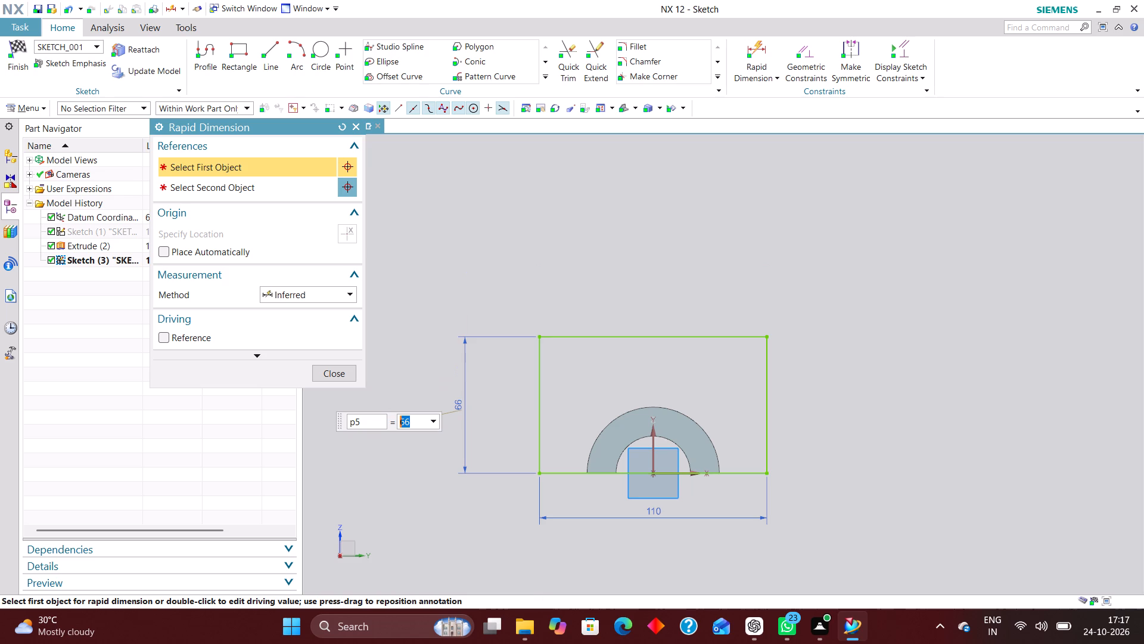
pyautogui.click(329, 377)
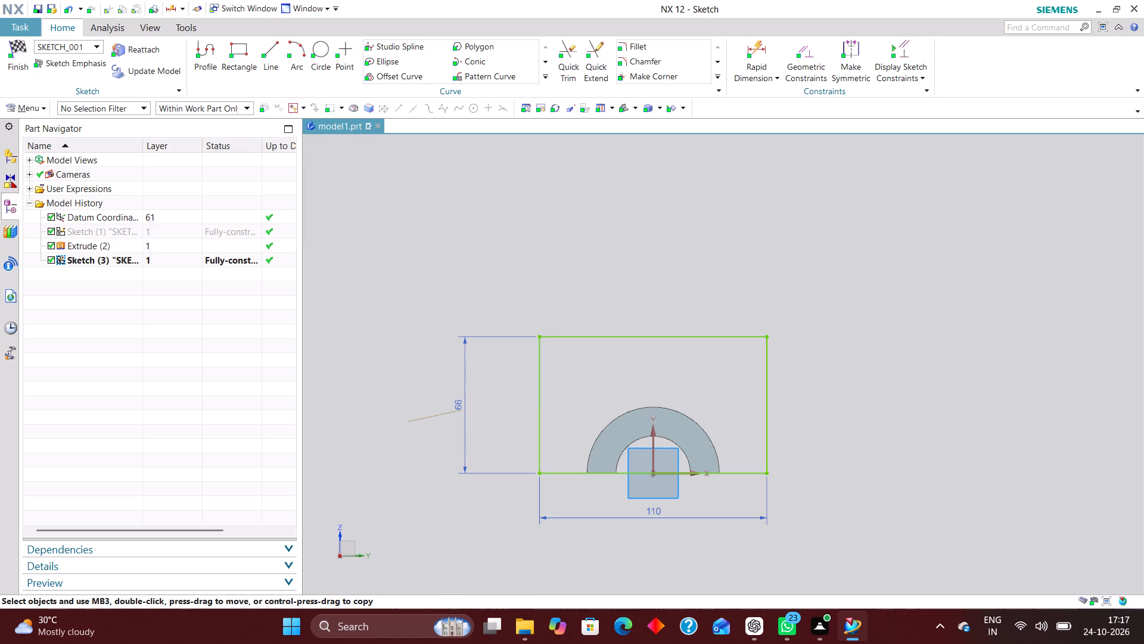
pyautogui.click(17, 46)
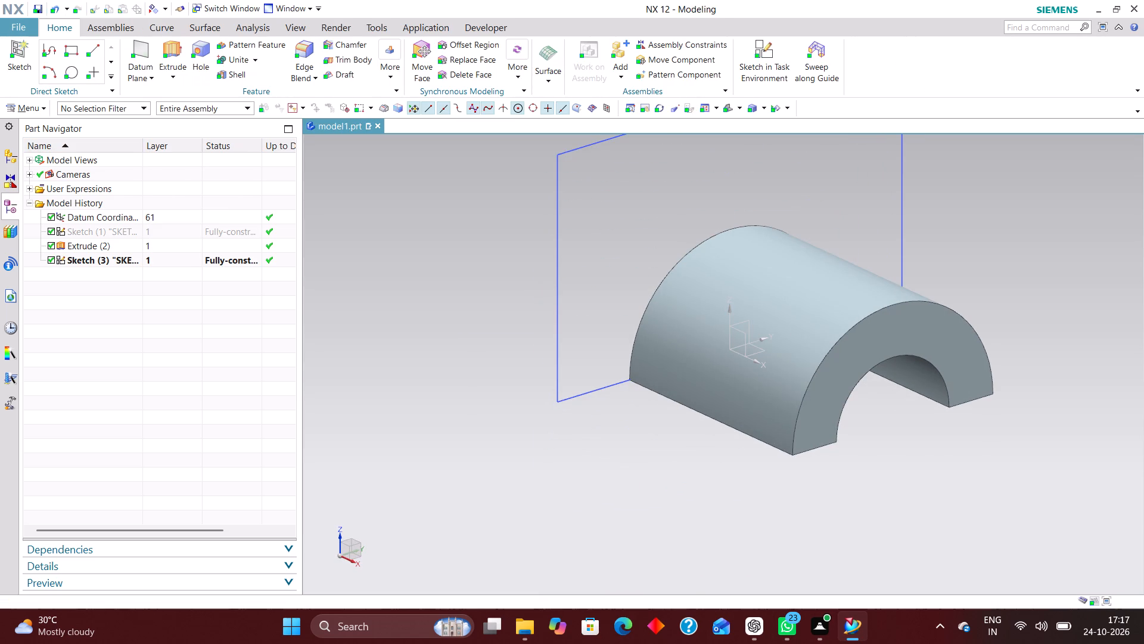
# Extrude the 110 by 66 mm rectangle 20 mm in the reversed direction, away from the arch, with the Boolean left on Inferred.
pyautogui.scroll(-3, 519, 469)
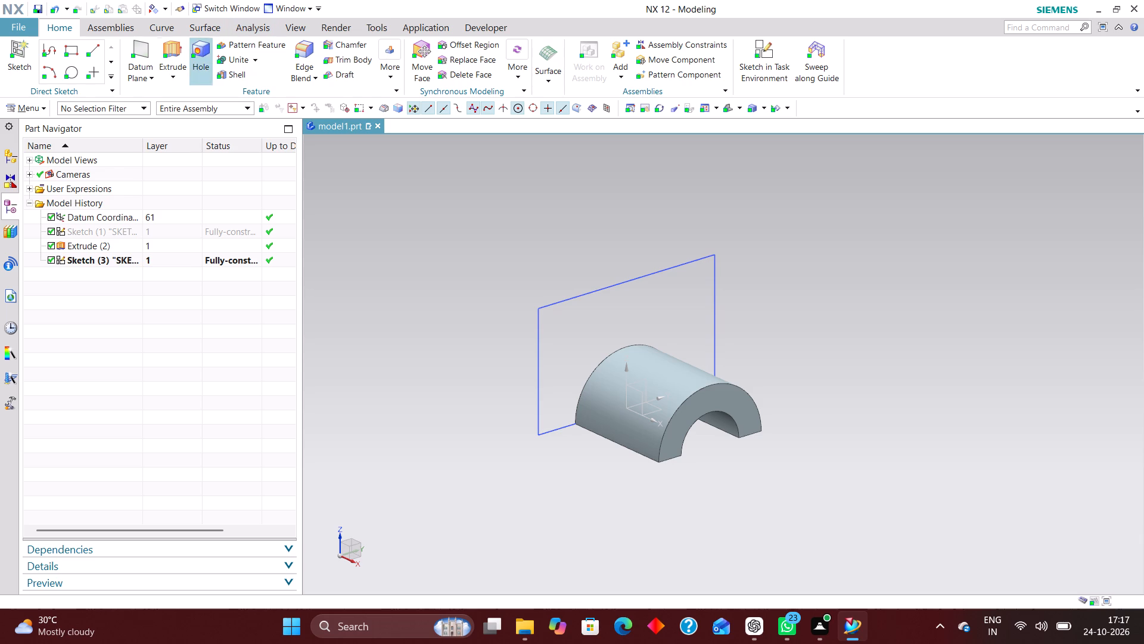
pyautogui.click(177, 48)
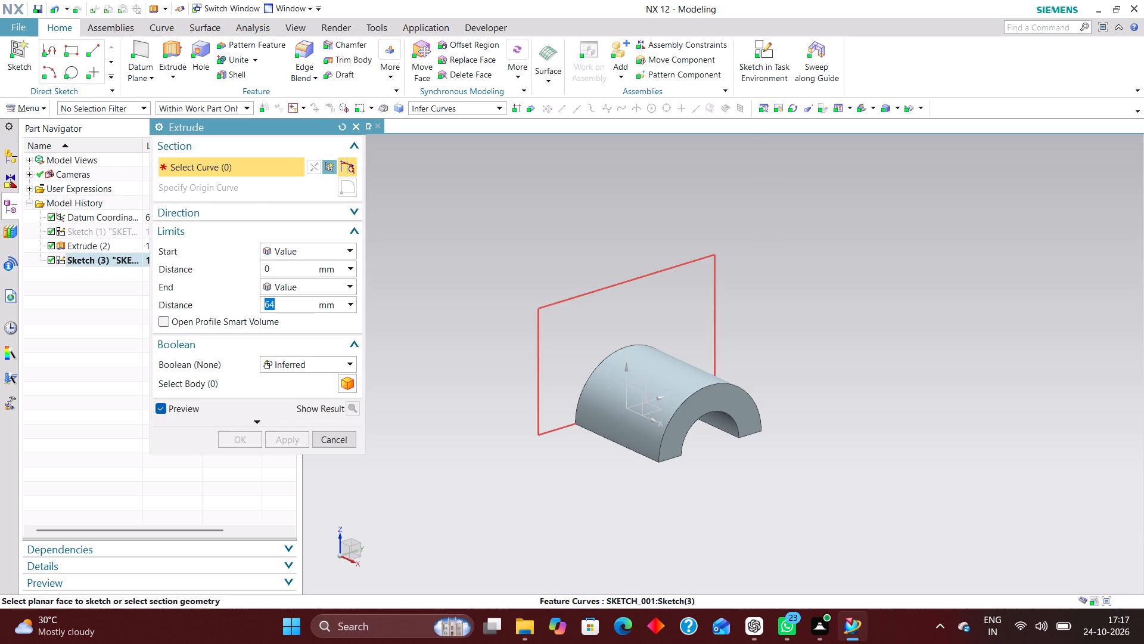
pyautogui.click(574, 294)
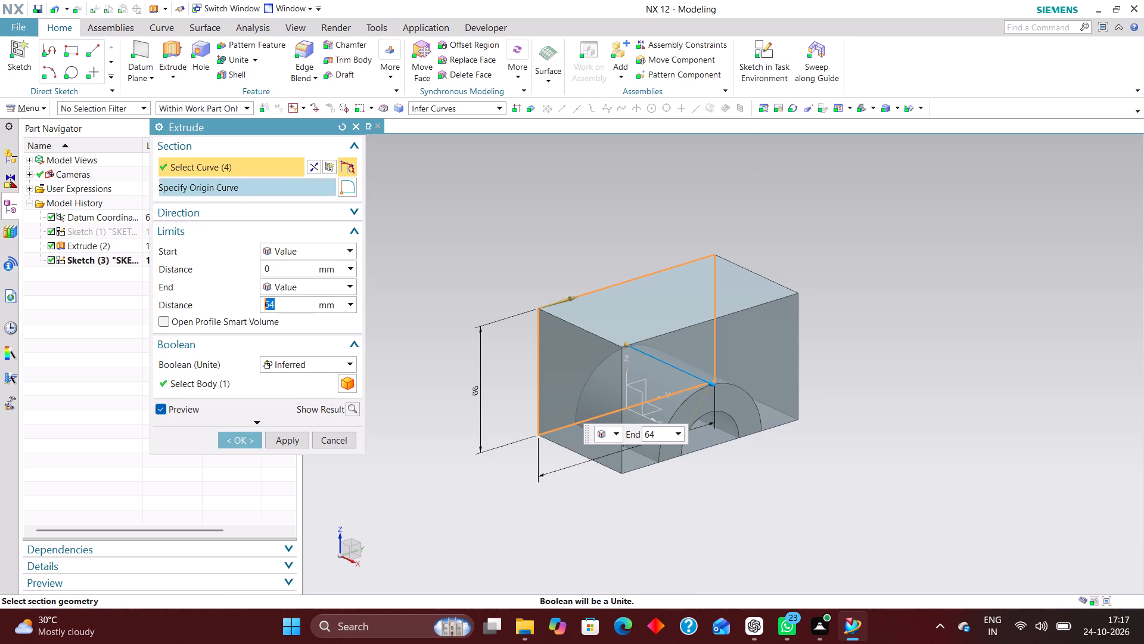
pyautogui.click(352, 213)
pyautogui.click(301, 232)
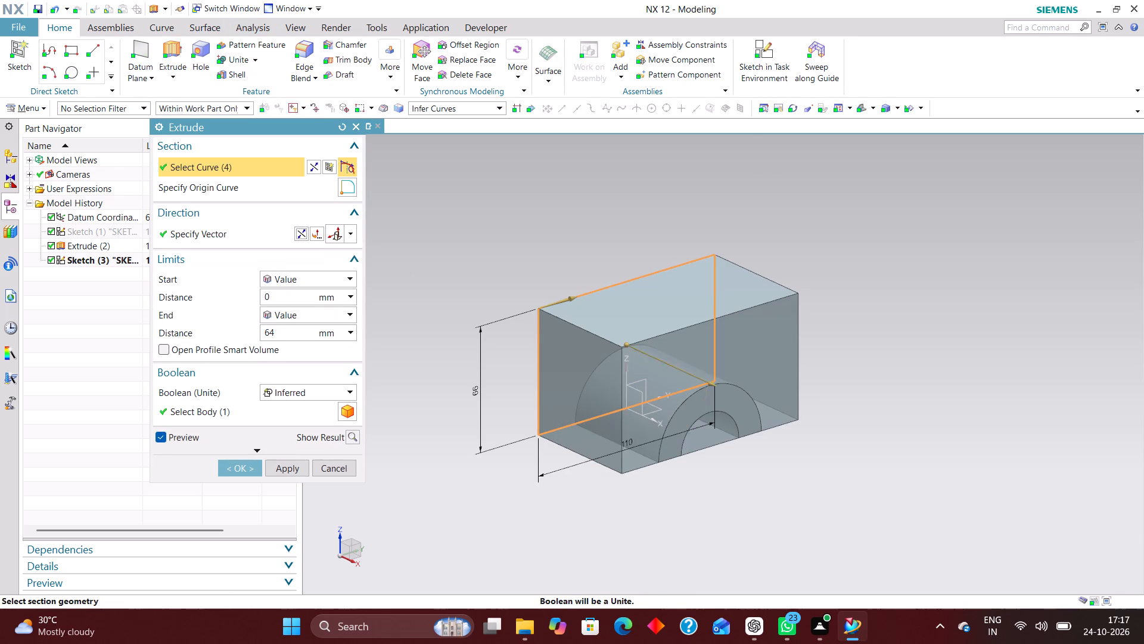
pyautogui.moveTo(283, 335); pyautogui.dragTo(215, 335)
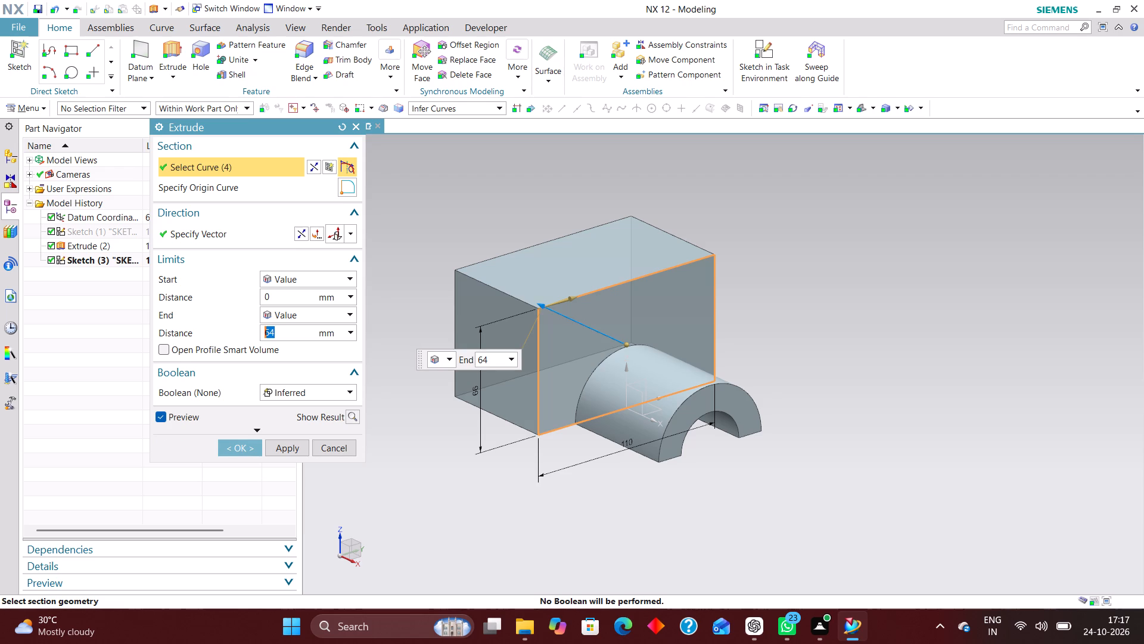
pyautogui.write('20')
pyautogui.press('Return')
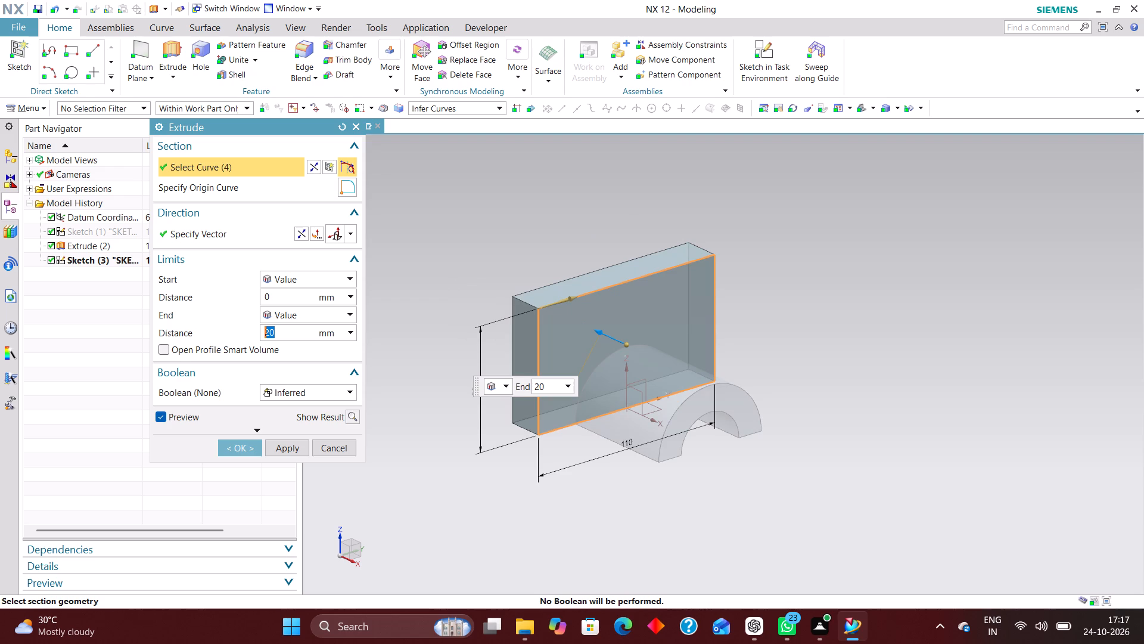
pyautogui.click(243, 445)
# Hide the rectangle sketch used for the back plate.
pyautogui.scroll(2, 688, 435)
pyautogui.scroll(-2, 720, 497)
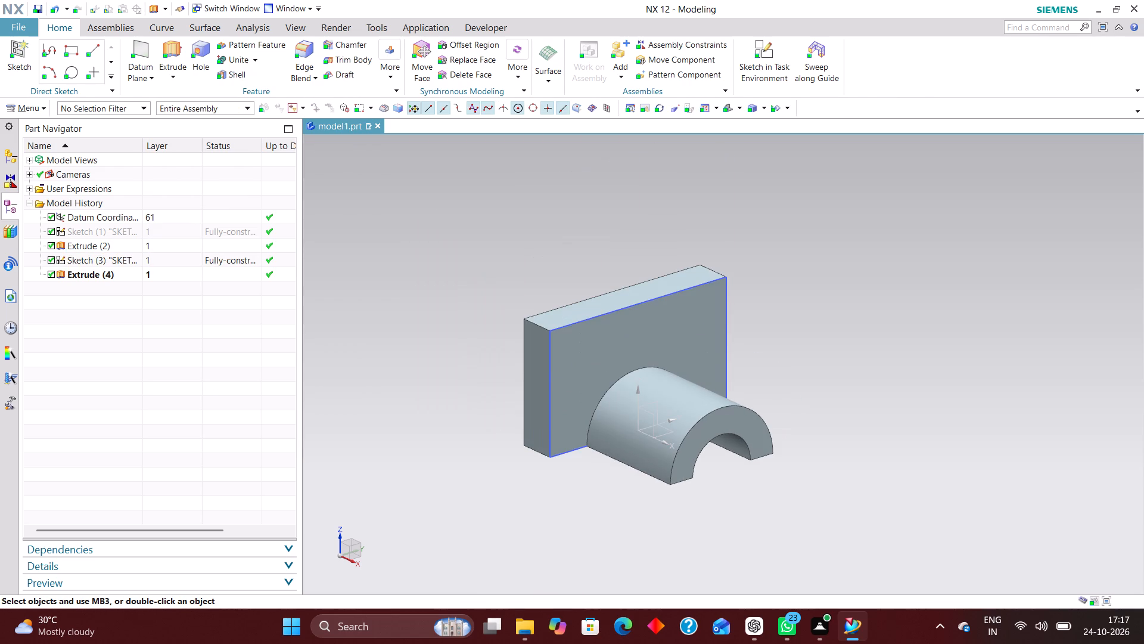
pyautogui.rightClick(624, 307)
pyautogui.click(514, 500)
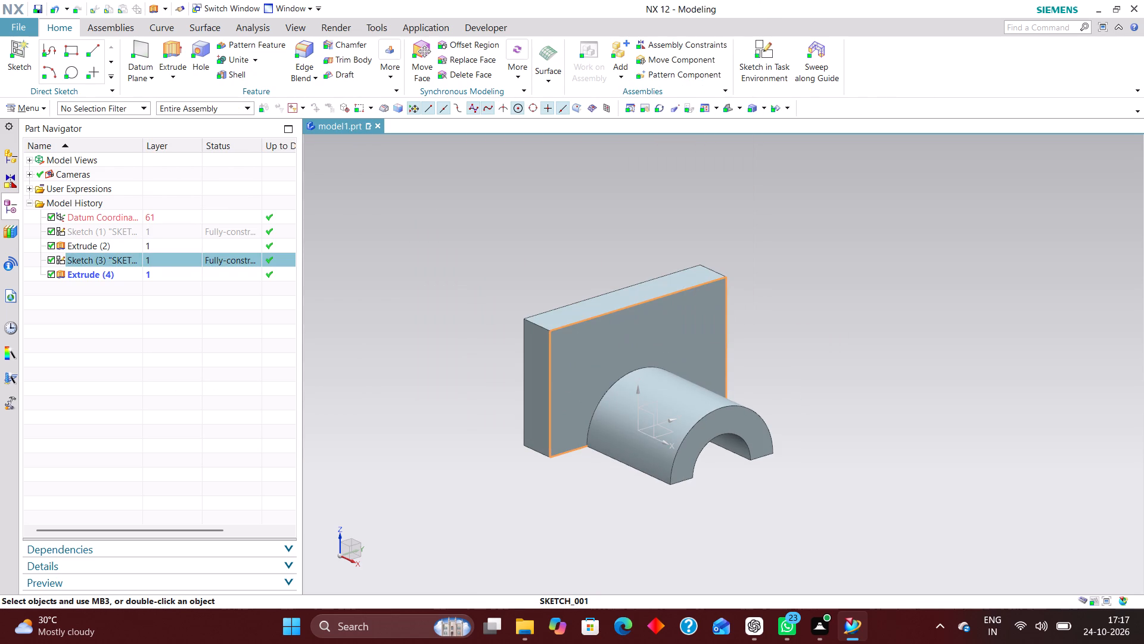
pyautogui.moveTo(546, 392); pyautogui.dragTo(554, 435, button='right')
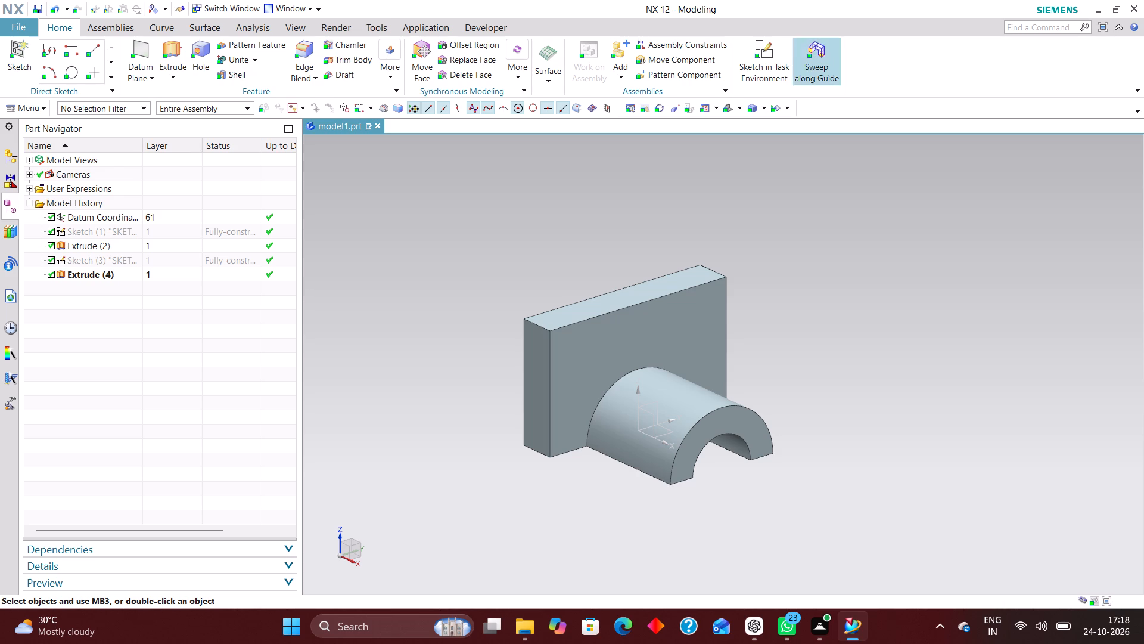
# Create a task-environment sketch on the datum YZ plane with its origin at the centre of the arch's base.
pyautogui.click(769, 39)
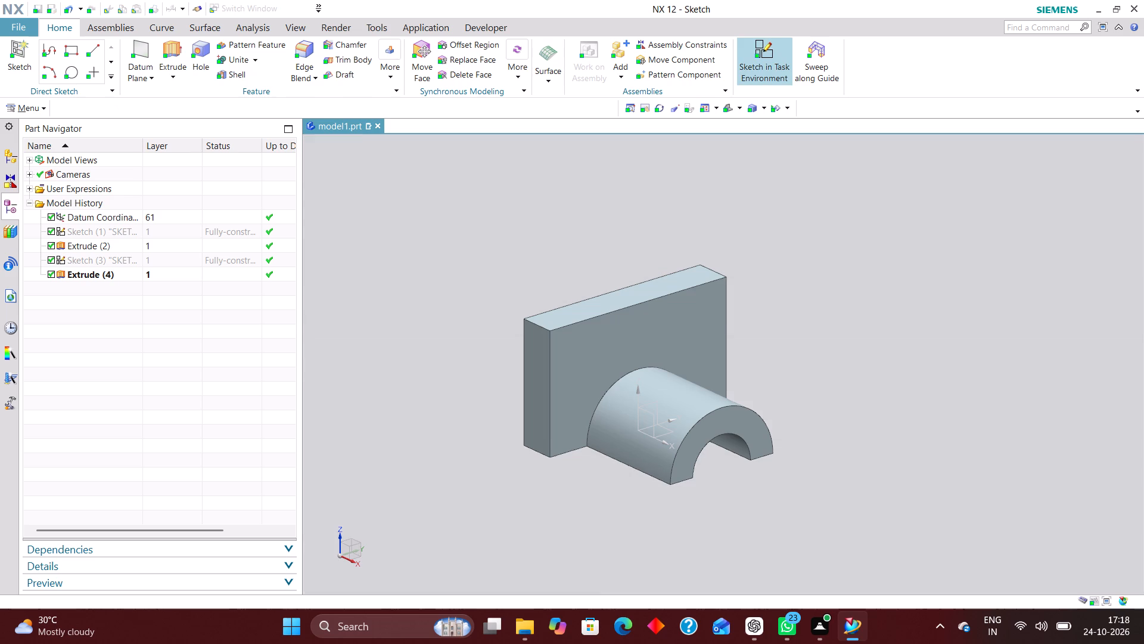
pyautogui.click(649, 400)
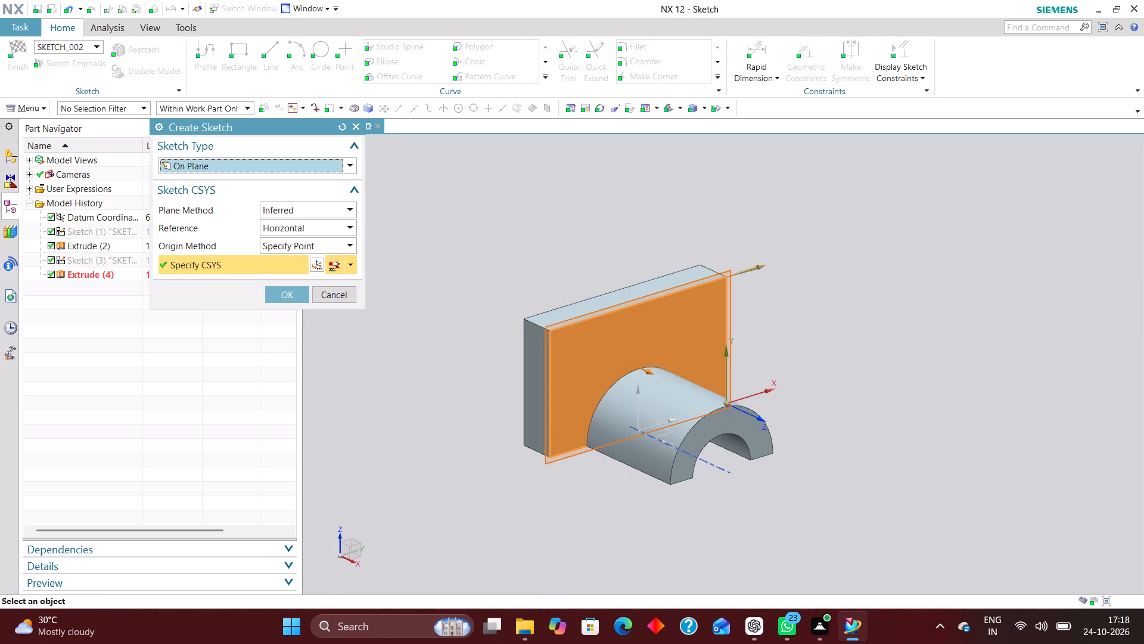
pyautogui.click(344, 130)
pyautogui.click(649, 401)
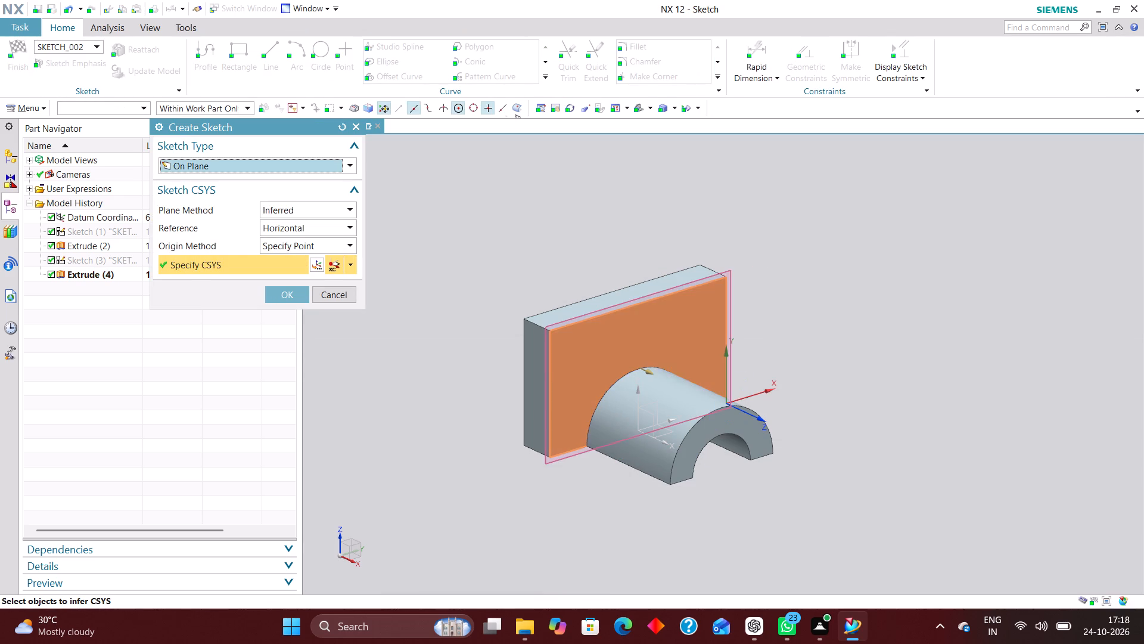
pyautogui.click(346, 131)
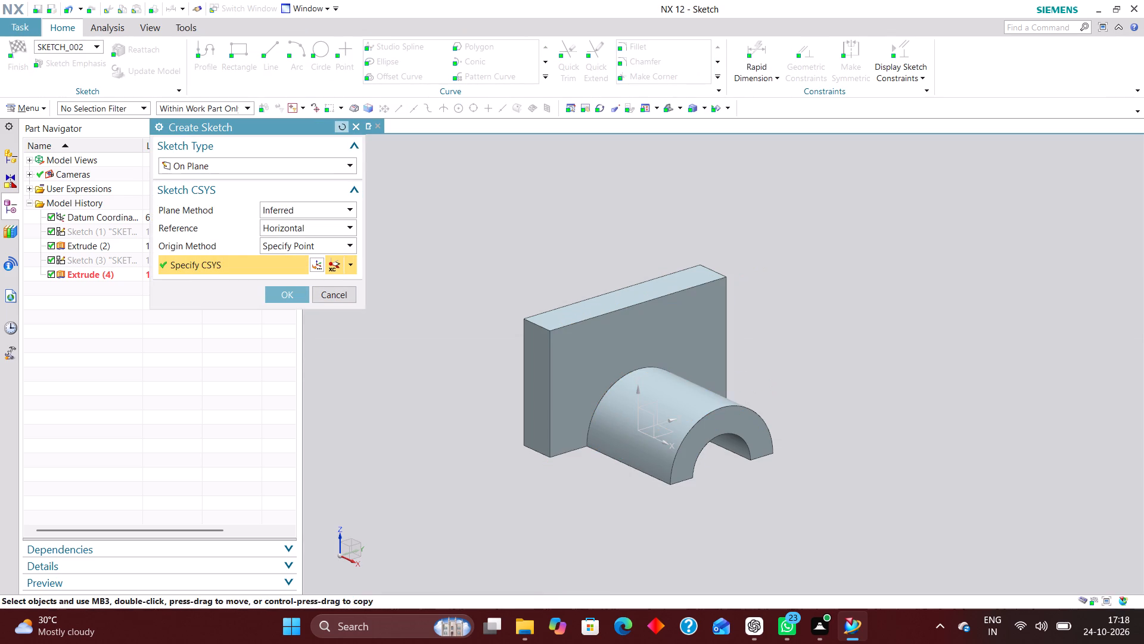
pyautogui.click(651, 403)
pyautogui.click(292, 293)
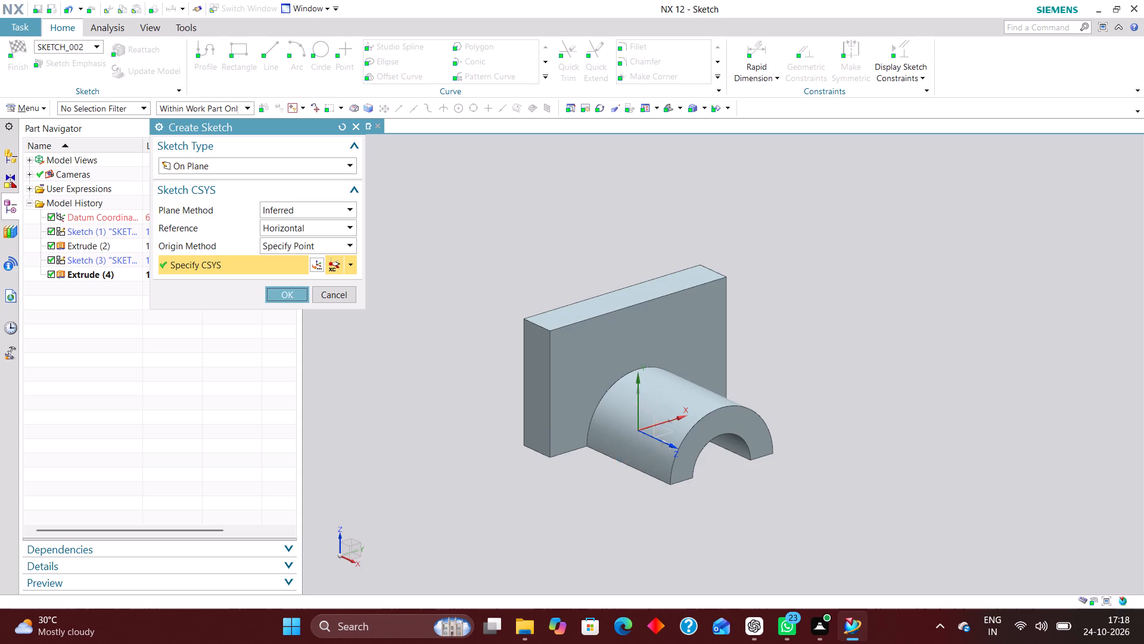
# Sketch a circle about 47 mm in diameter above the plate, near its vertical centreline.
pyautogui.scroll(-3, 689, 457)
pyautogui.scroll(4, 758, 389)
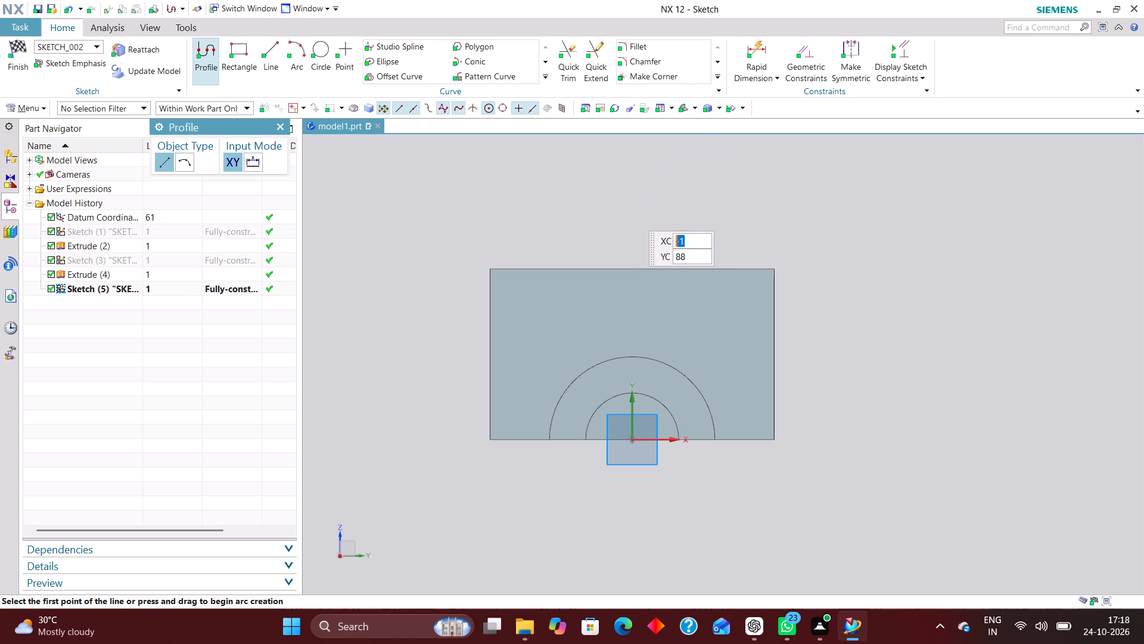
pyautogui.scroll(-1, 630, 284)
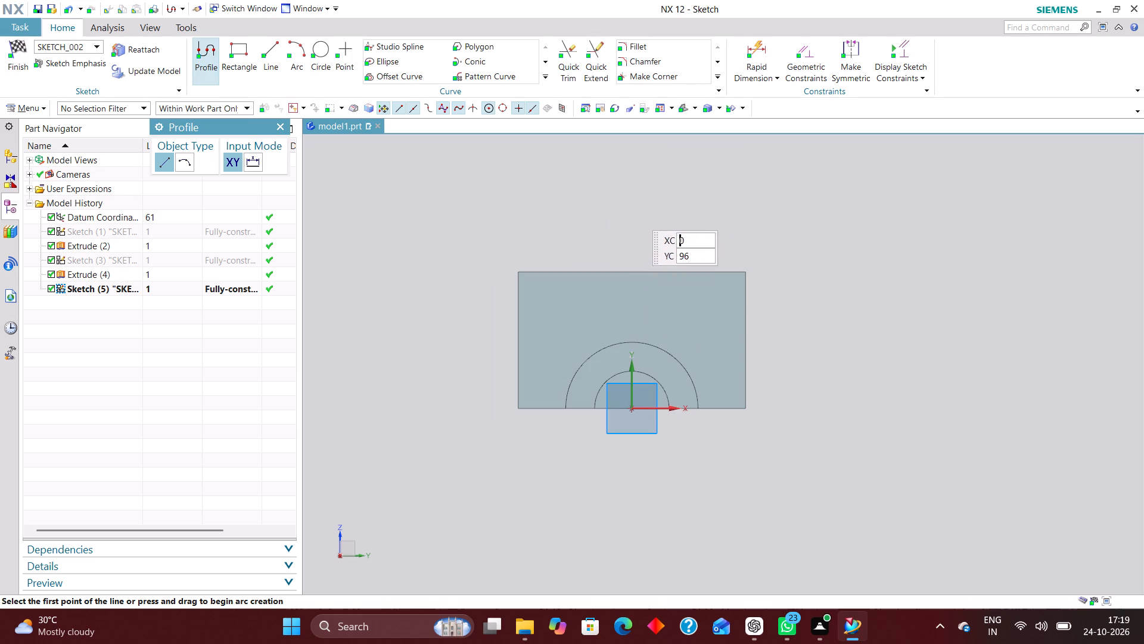
pyautogui.click(636, 194)
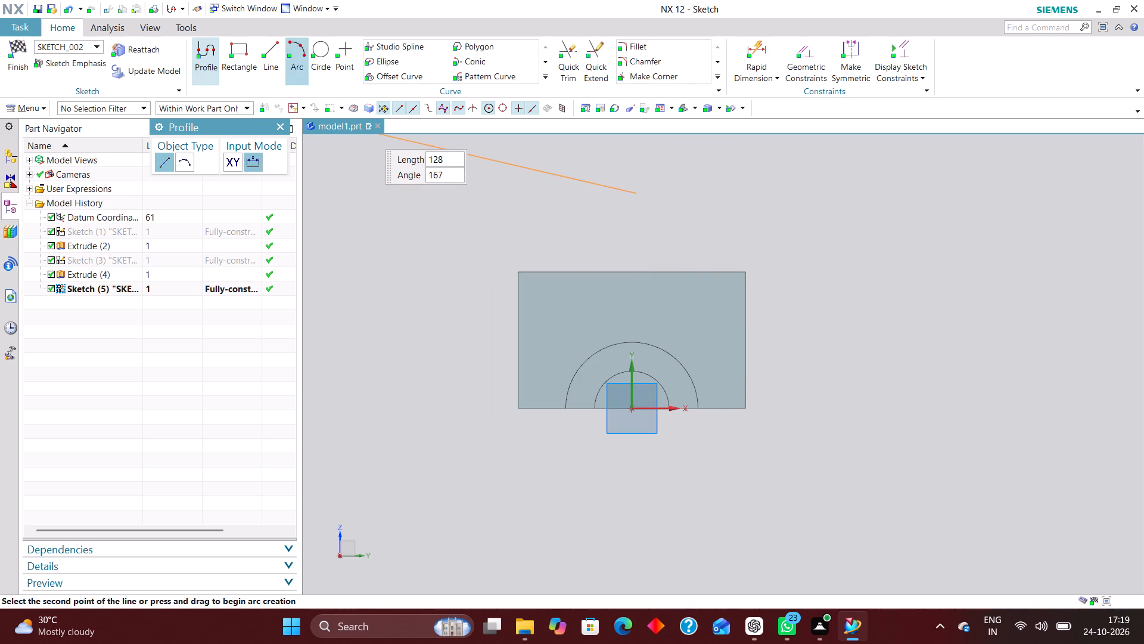
pyautogui.click(320, 48)
pyautogui.click(624, 196)
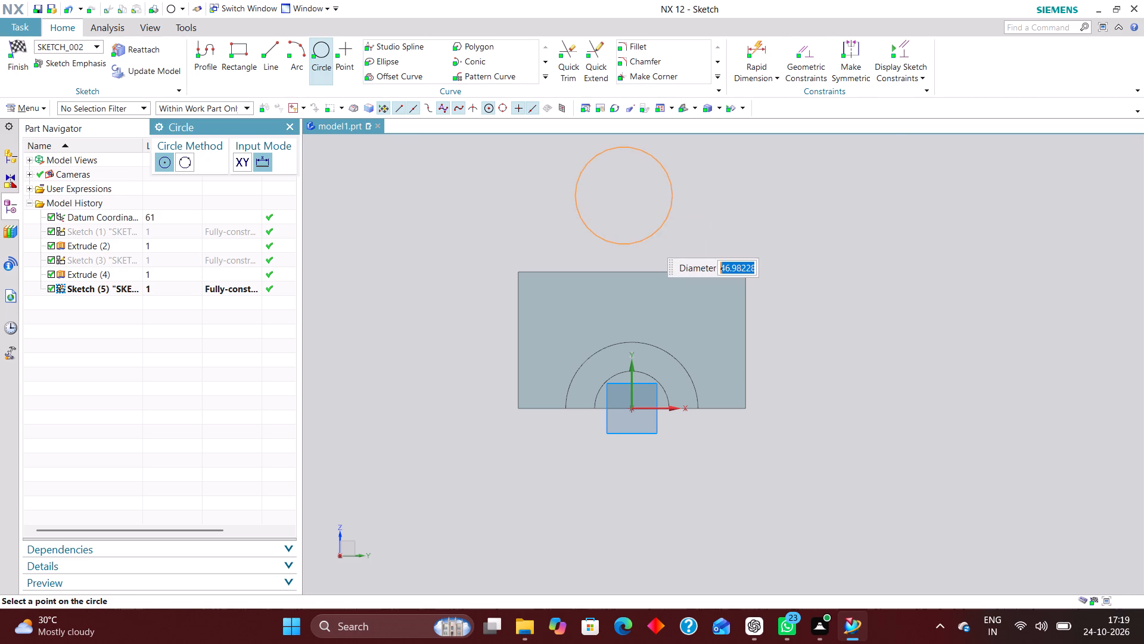
pyautogui.click(648, 238)
# Constrain the circle's centre to lie on the sketch's vertical axis with a Point on Curve constraint.
pyautogui.click(793, 51)
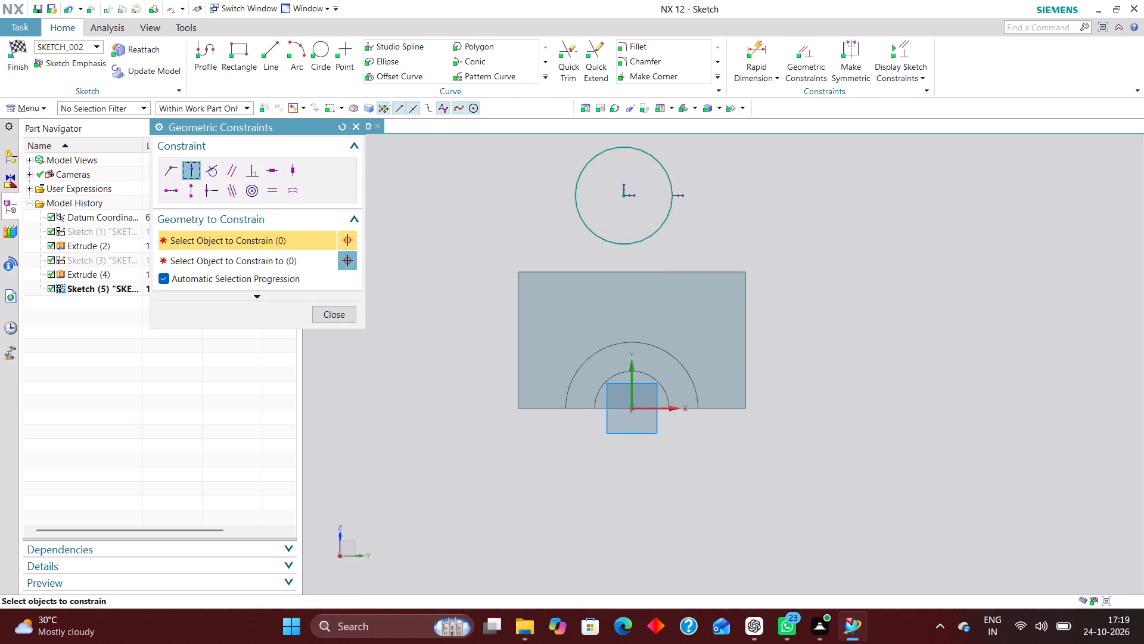
pyautogui.click(629, 196)
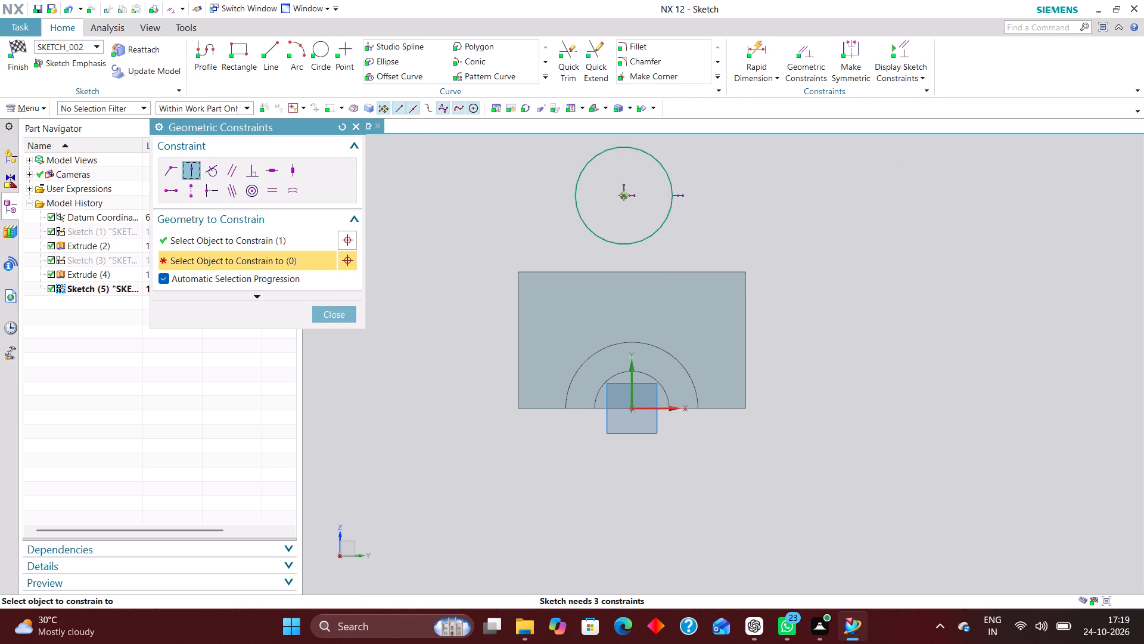
pyautogui.doubleClick(632, 383)
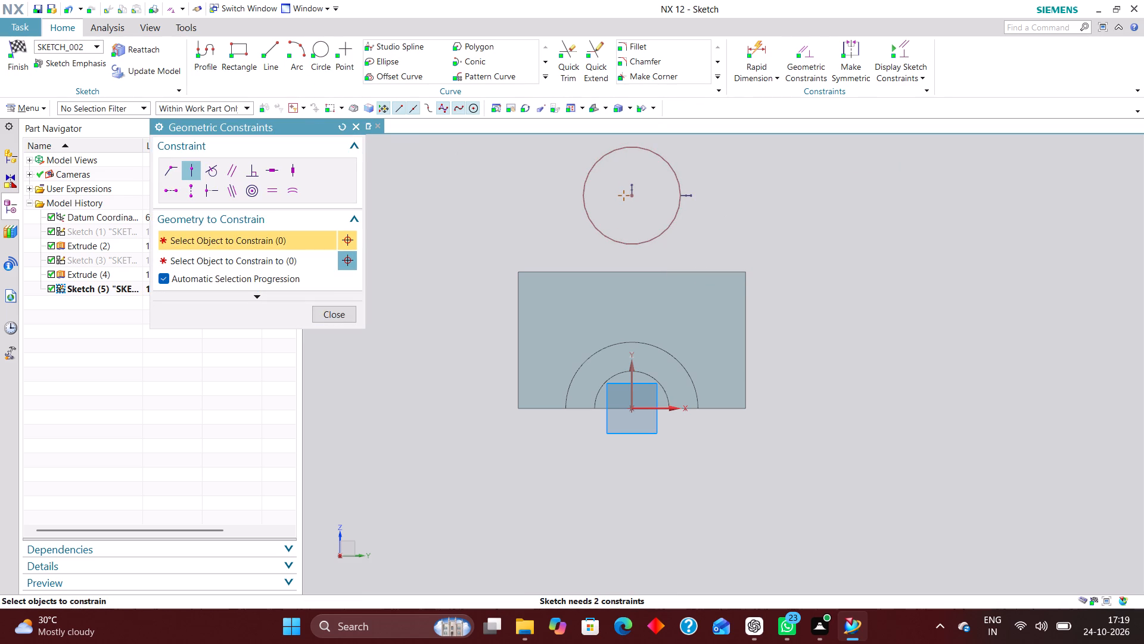
# Dimension the circle's centre 100 mm above the sketch's horizontal axis, placing the dimension beside the plate.
pyautogui.click(754, 51)
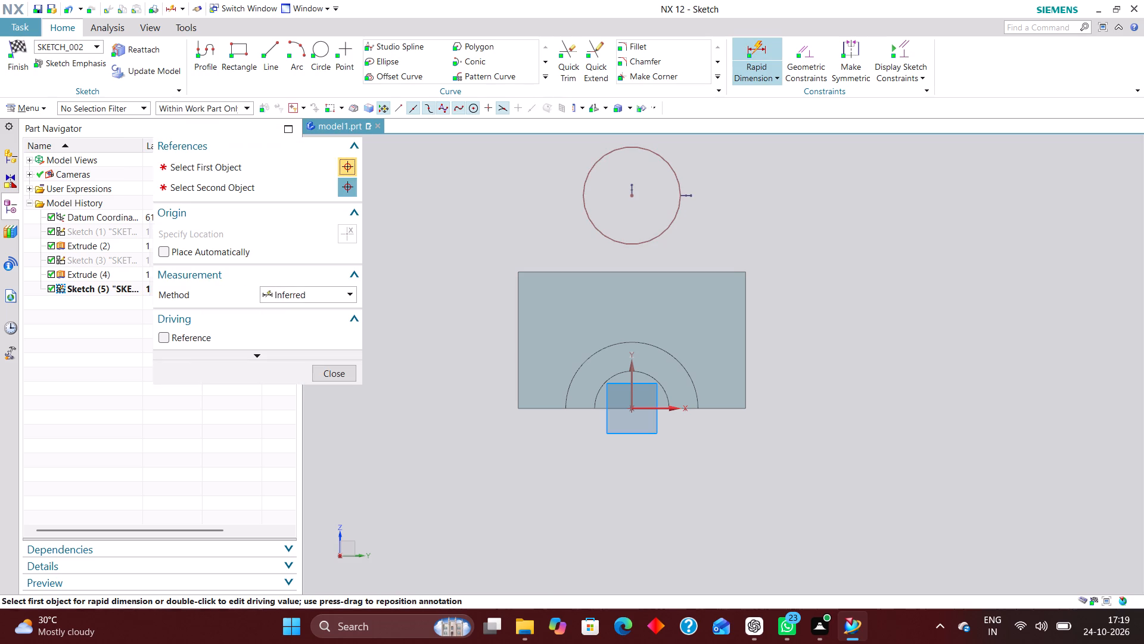
pyautogui.click(654, 408)
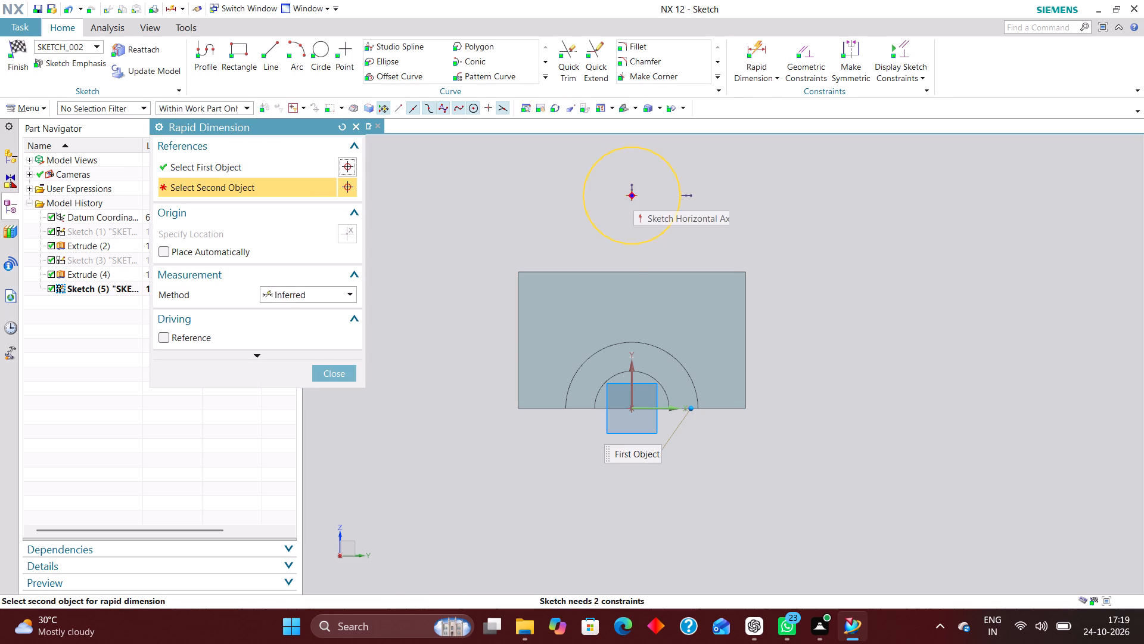
pyautogui.click(633, 195)
pyautogui.click(801, 287)
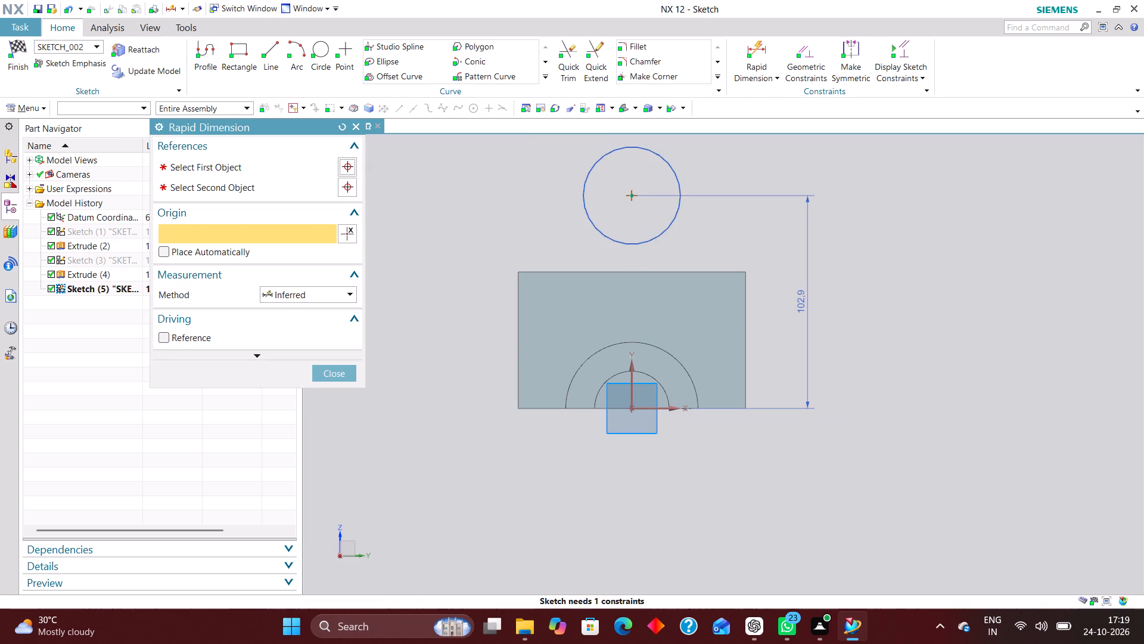
pyautogui.write('100')
pyautogui.press('Return')
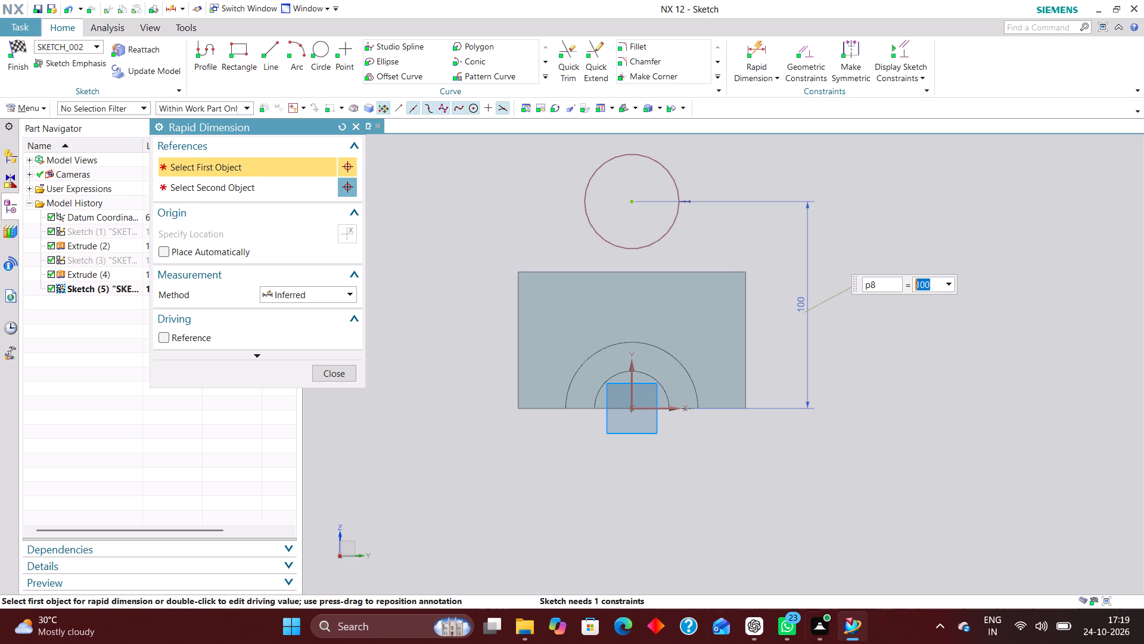
# Dimension the upper circle's diameter as 44 mm with a diametral Rapid Dimension and finish the sketch.
pyautogui.click(335, 374)
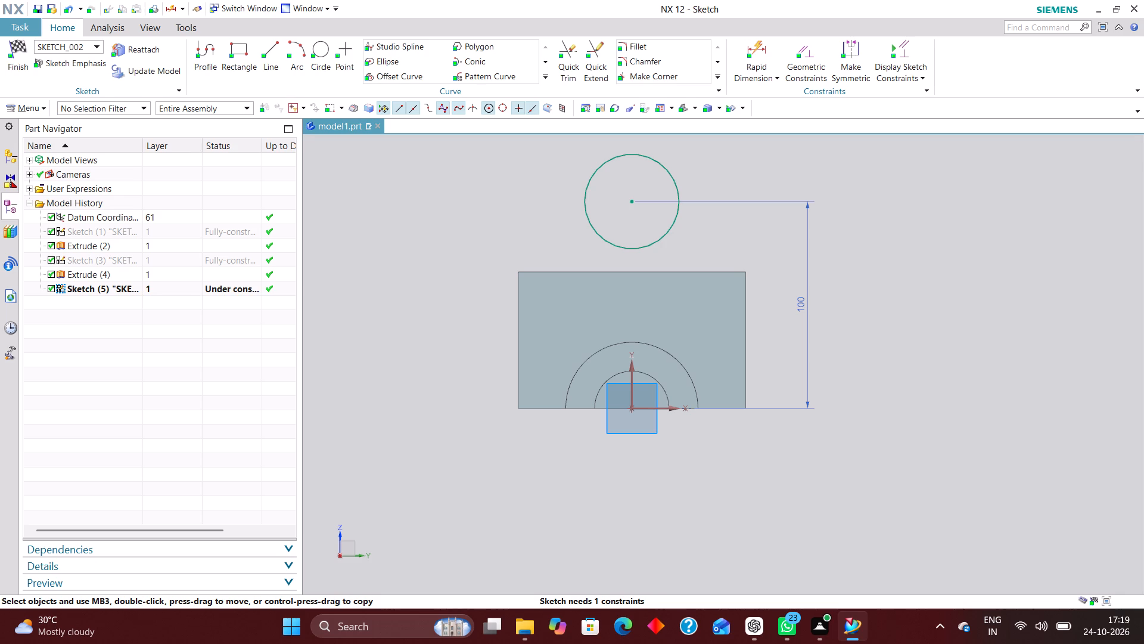
pyautogui.click(763, 42)
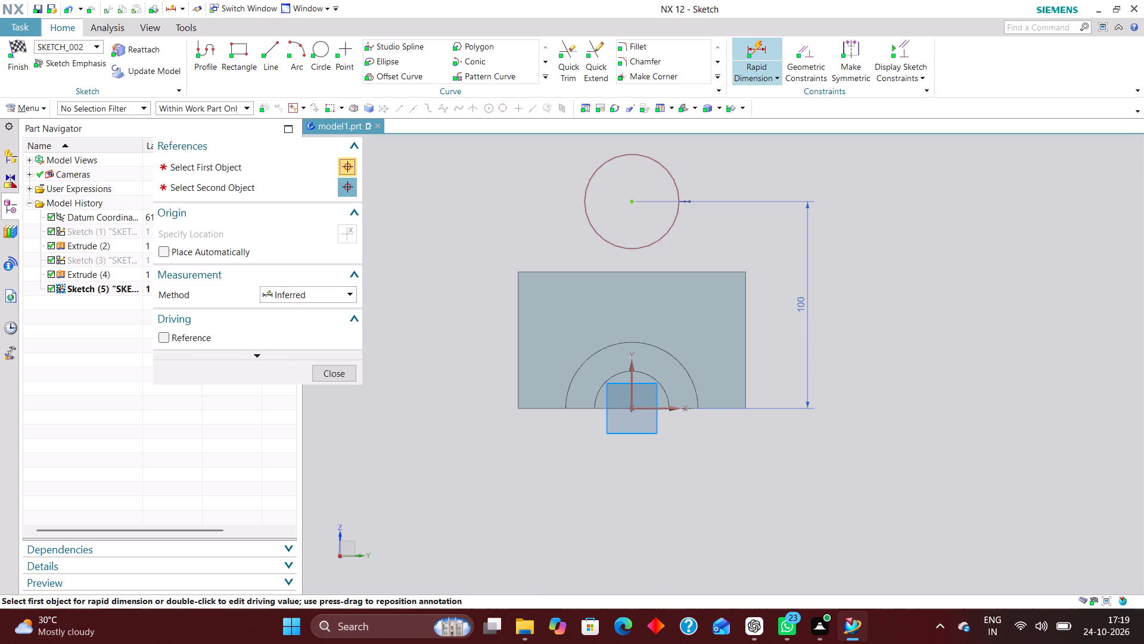
pyautogui.click(337, 296)
pyautogui.click(307, 412)
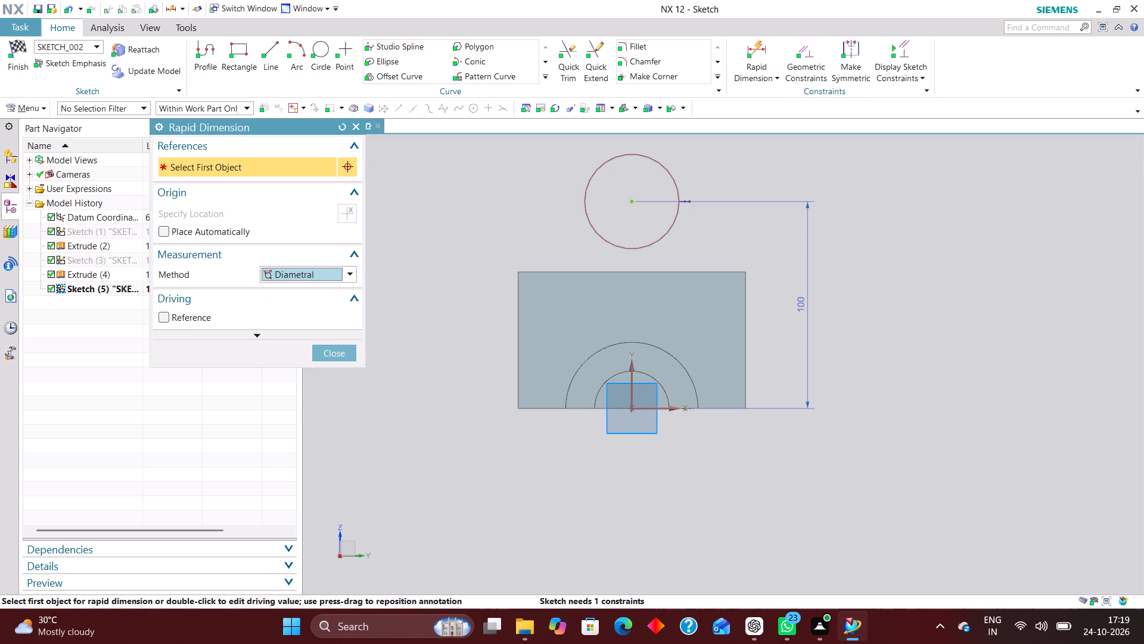
pyautogui.click(676, 187)
pyautogui.click(708, 168)
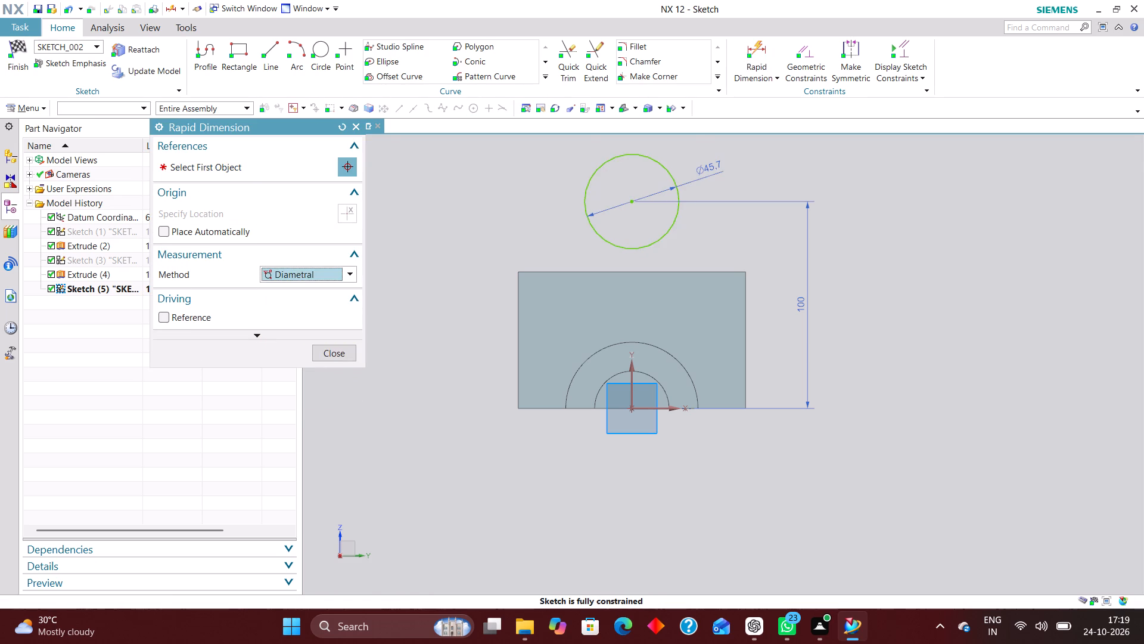
pyautogui.write('44')
pyautogui.press('Return')
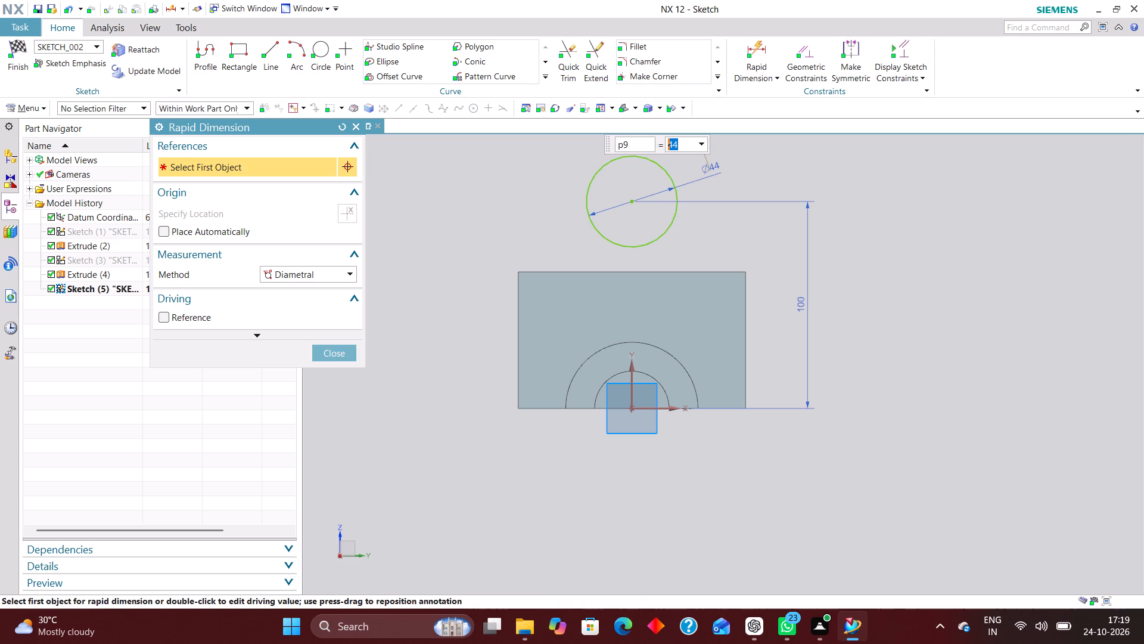
pyautogui.click(340, 357)
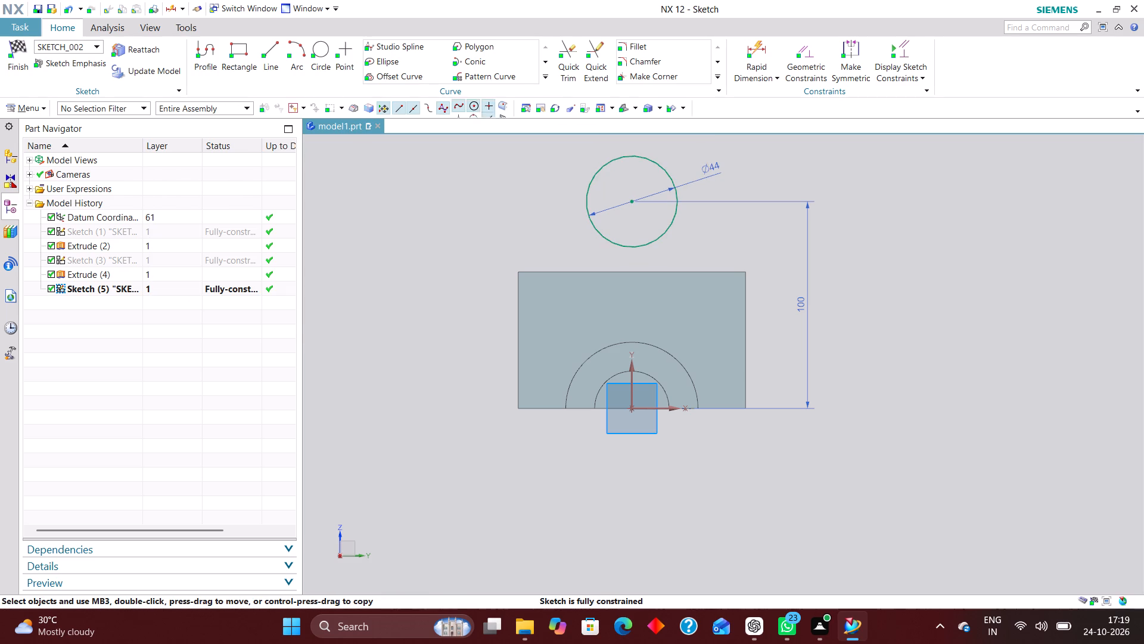
pyautogui.click(18, 48)
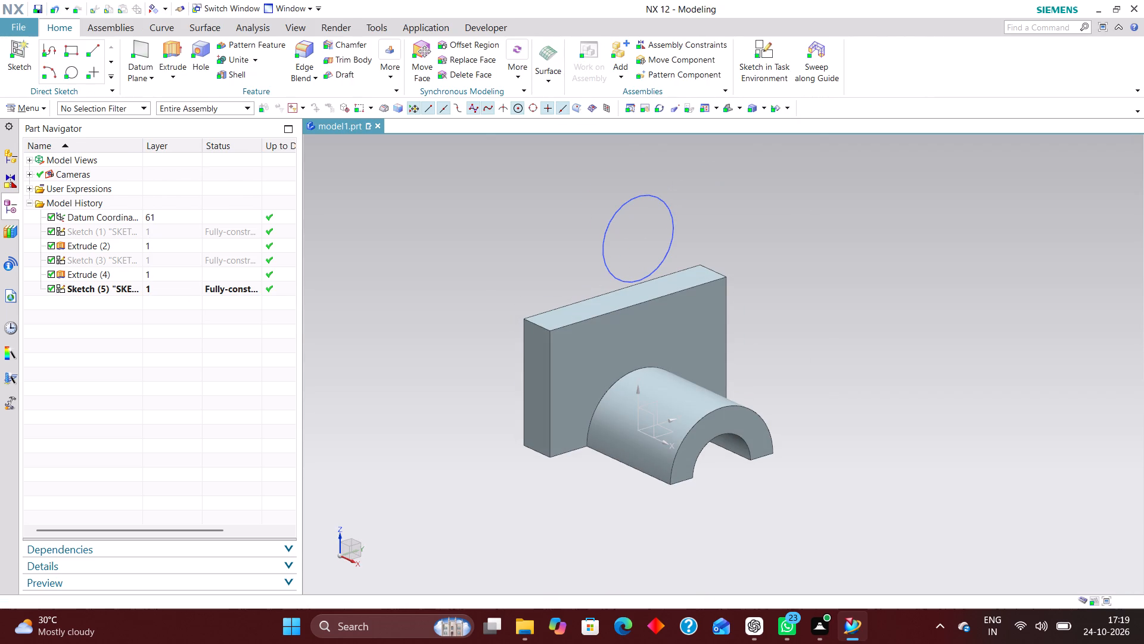
# Extrude the upper circle 20 mm from its sketch plane, toward the same side as the arch.
pyautogui.click(175, 45)
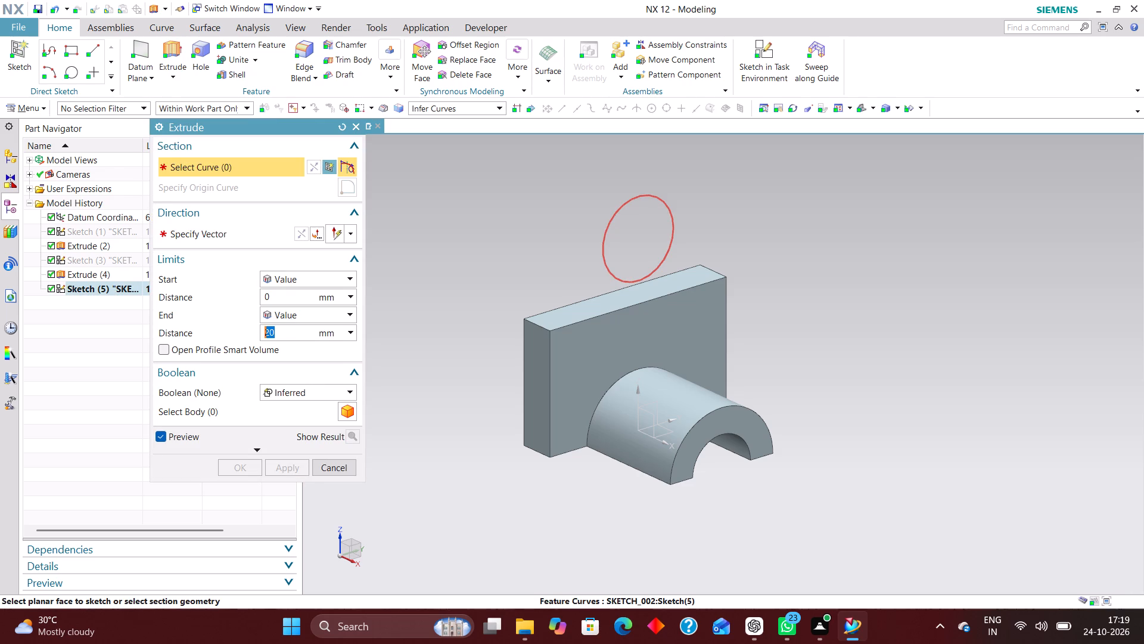
pyautogui.click(615, 209)
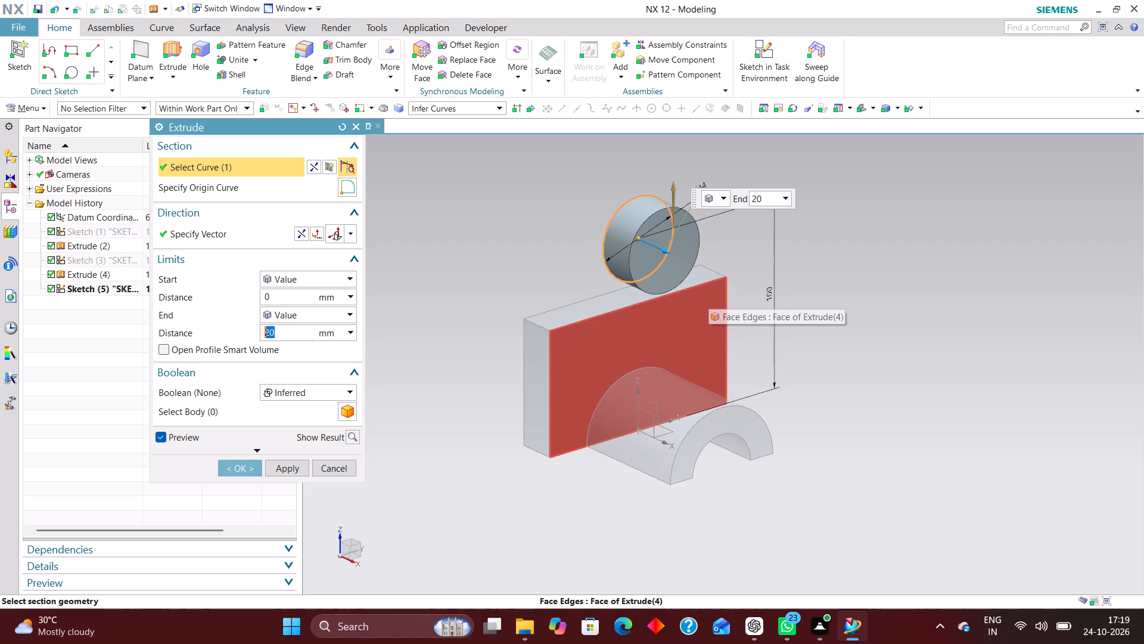
pyautogui.click(245, 470)
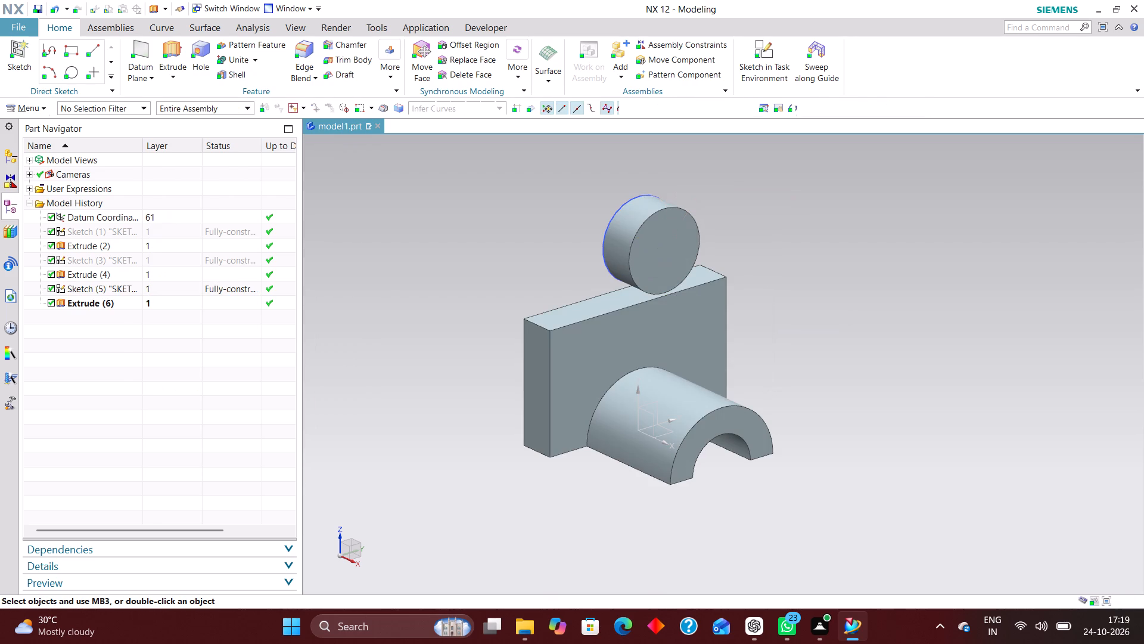
# Create a task-environment sketch on the datum YZ plane with its origin at the centre of the arch's base.
pyautogui.click(767, 44)
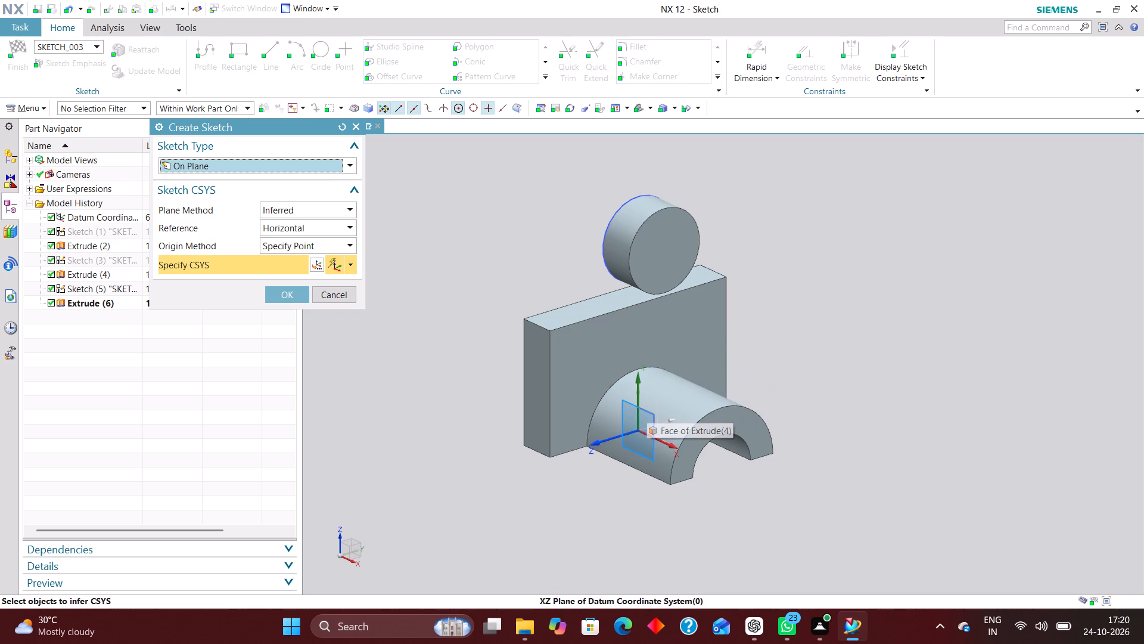
pyautogui.scroll(6, 651, 413)
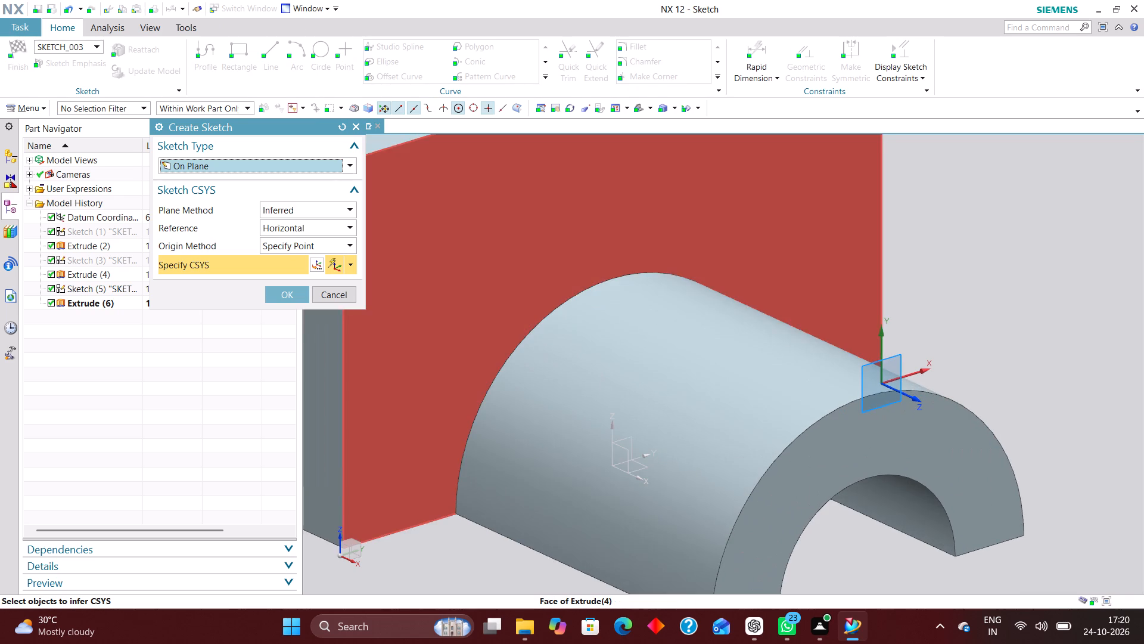
pyautogui.click(623, 439)
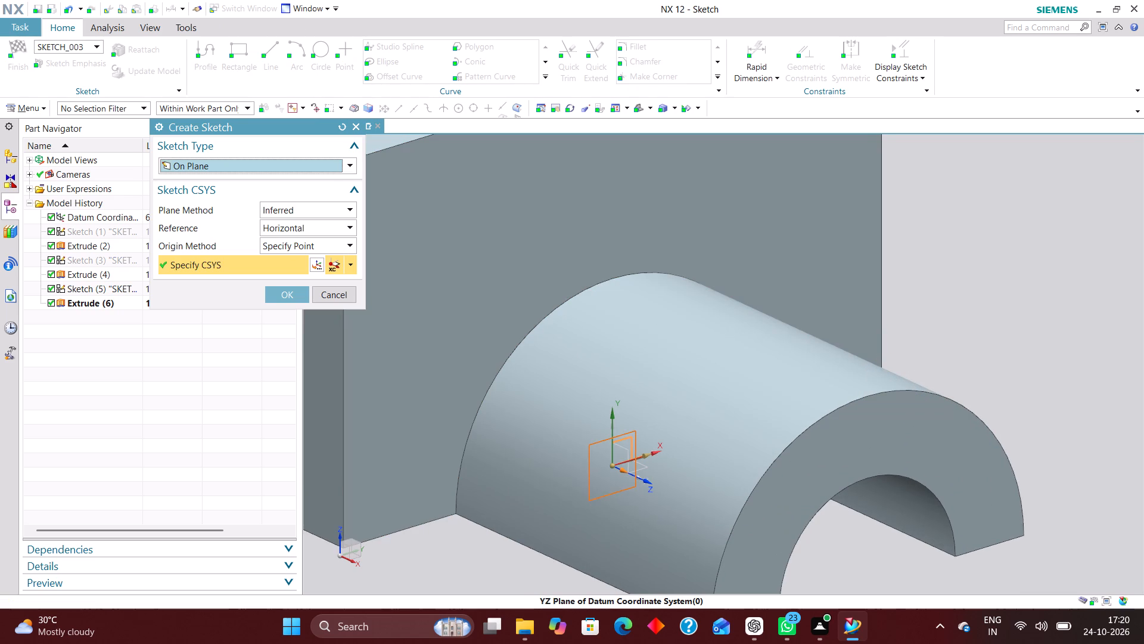
pyautogui.click(282, 297)
# Sketch a closed four-line trapezoid with its wide horizontal base just above the plate and its shorter top line crossing the circle.
pyautogui.scroll(-9, 652, 451)
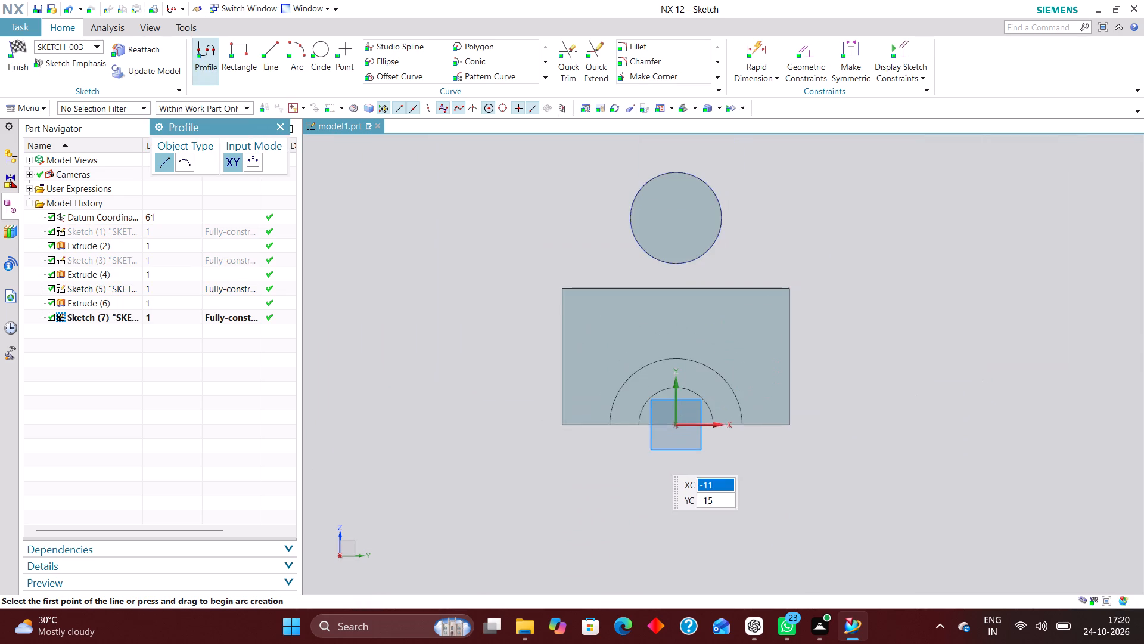
pyautogui.scroll(1, 661, 451)
pyautogui.scroll(-2, 664, 465)
pyautogui.scroll(2, 709, 400)
pyautogui.scroll(-2, 686, 507)
pyautogui.scroll(2, 711, 417)
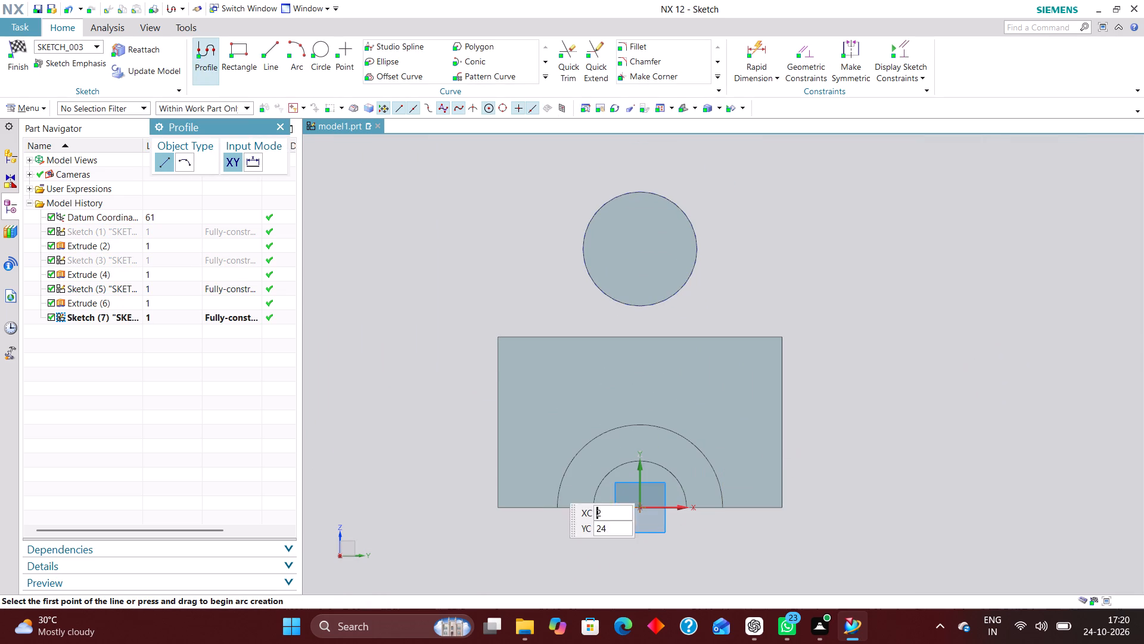
pyautogui.scroll(-1, 505, 509)
pyautogui.click(275, 45)
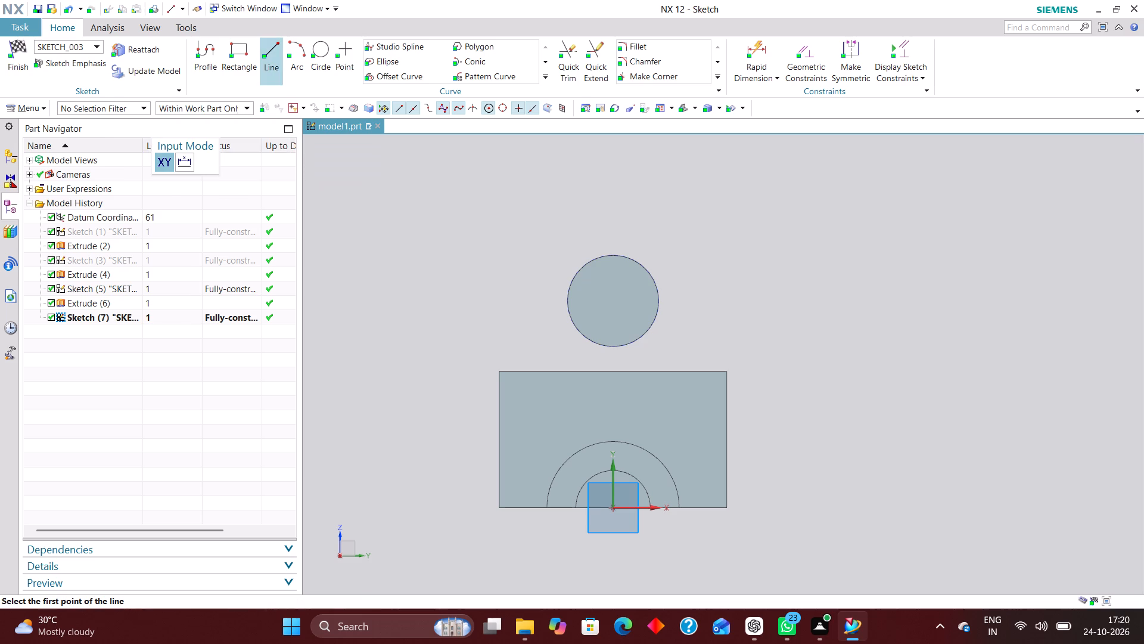
pyautogui.click(500, 361)
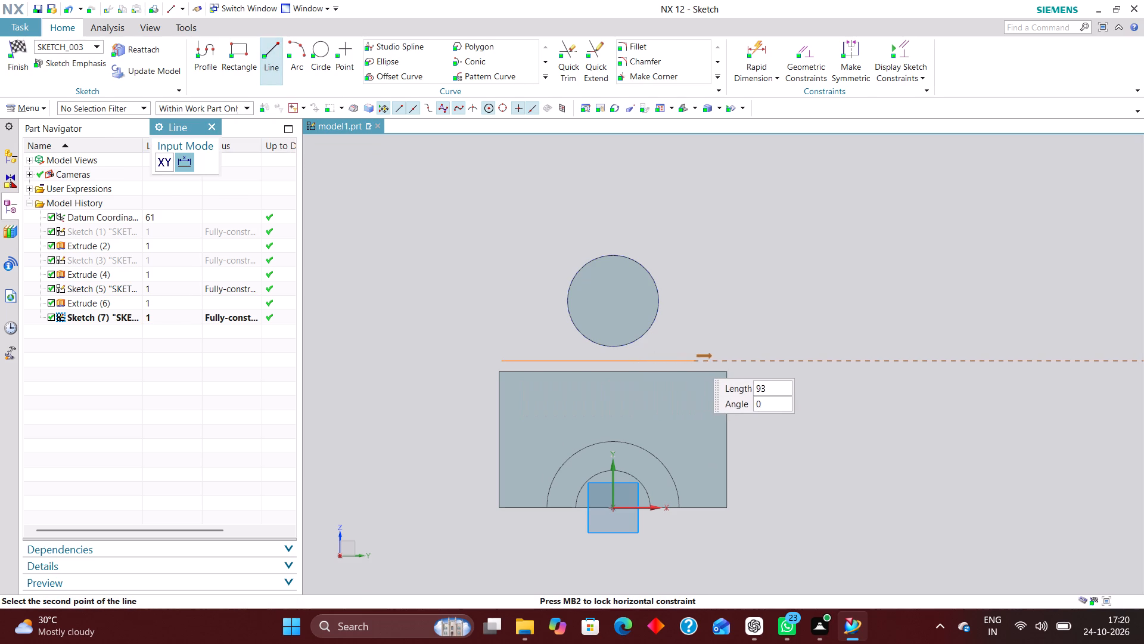
pyautogui.click(722, 360)
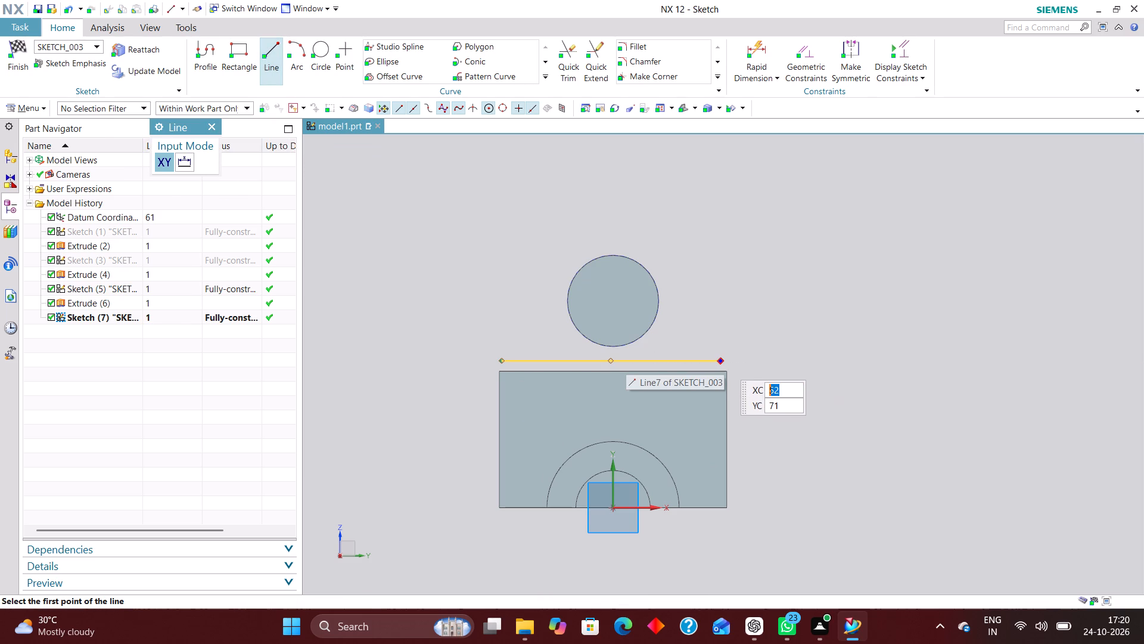
pyautogui.click(720, 360)
pyautogui.click(776, 368)
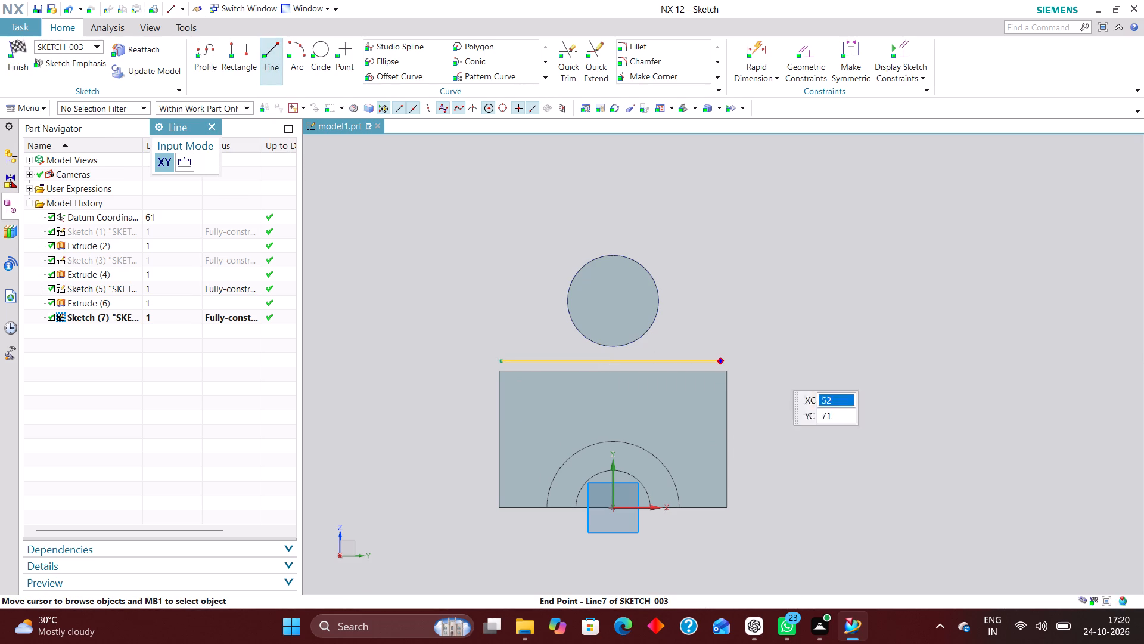
pyautogui.click(635, 280)
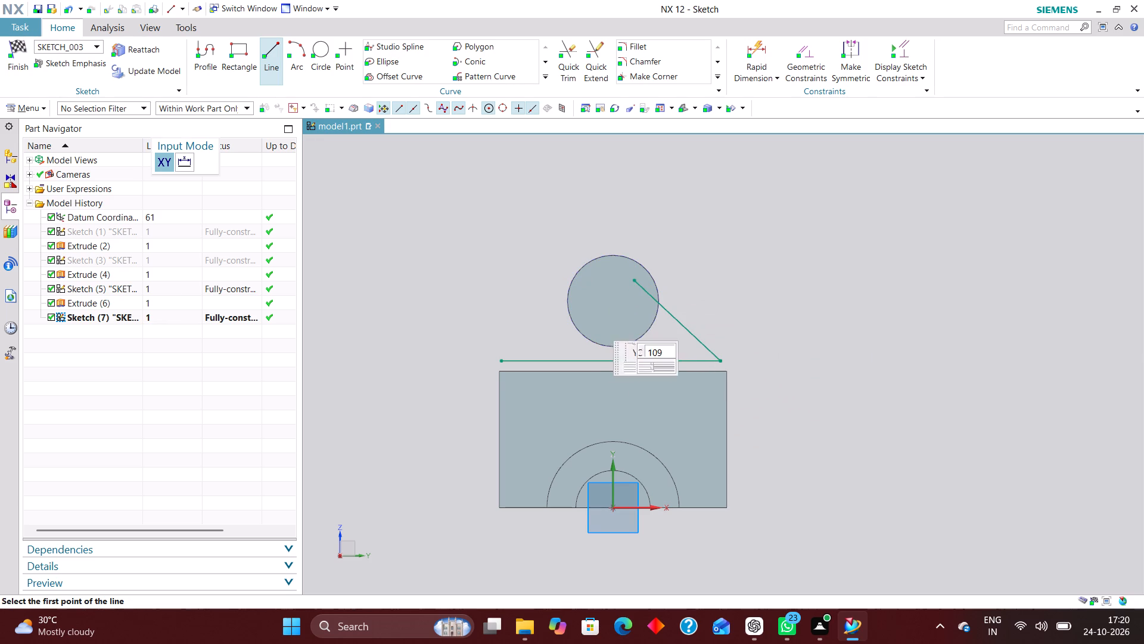
pyautogui.click(505, 360)
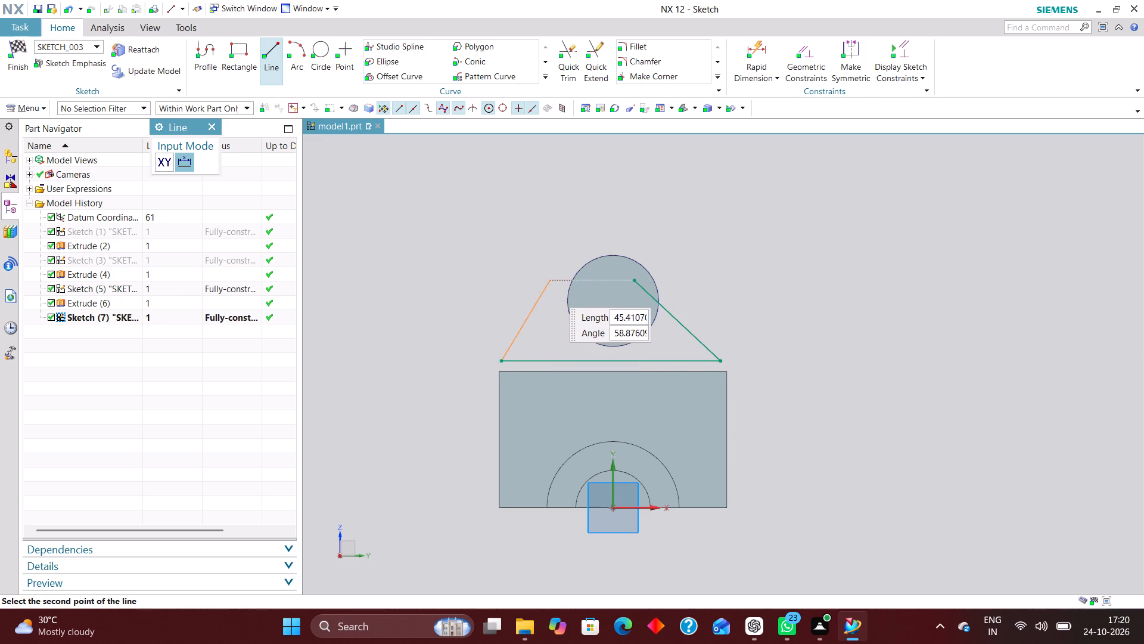
pyautogui.click(555, 283)
pyautogui.click(555, 281)
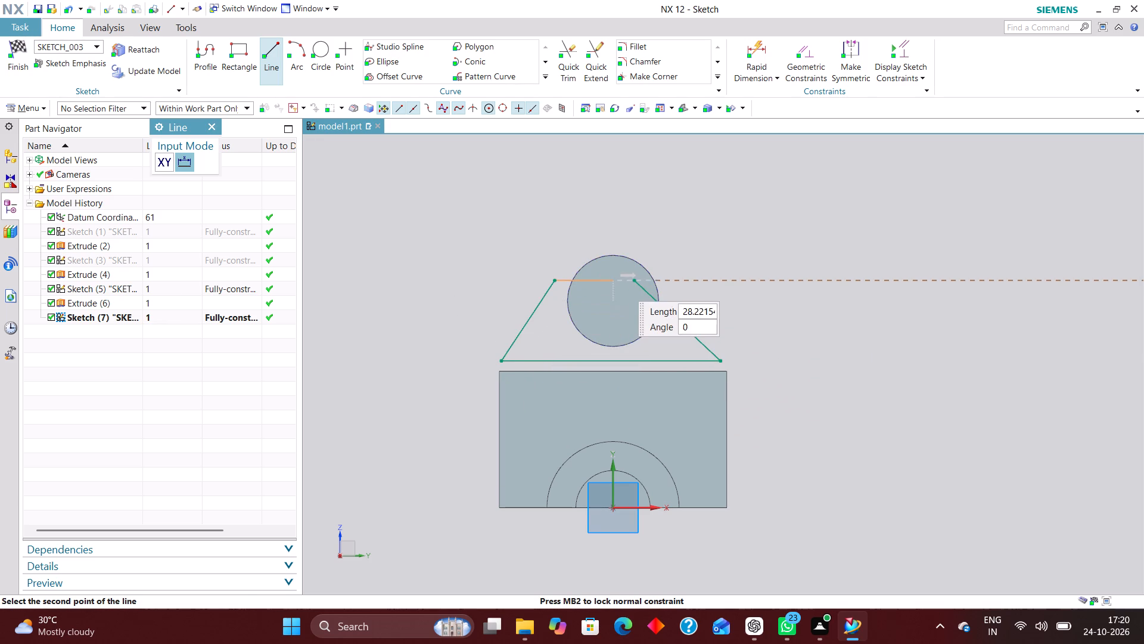
pyautogui.click(633, 278)
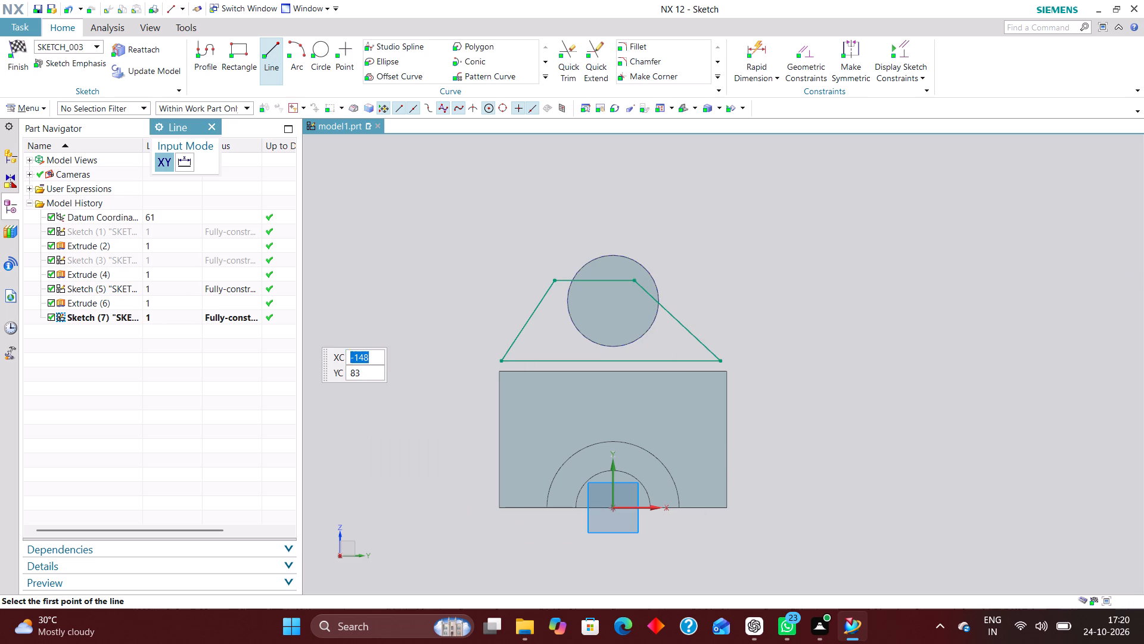
pyautogui.click(212, 122)
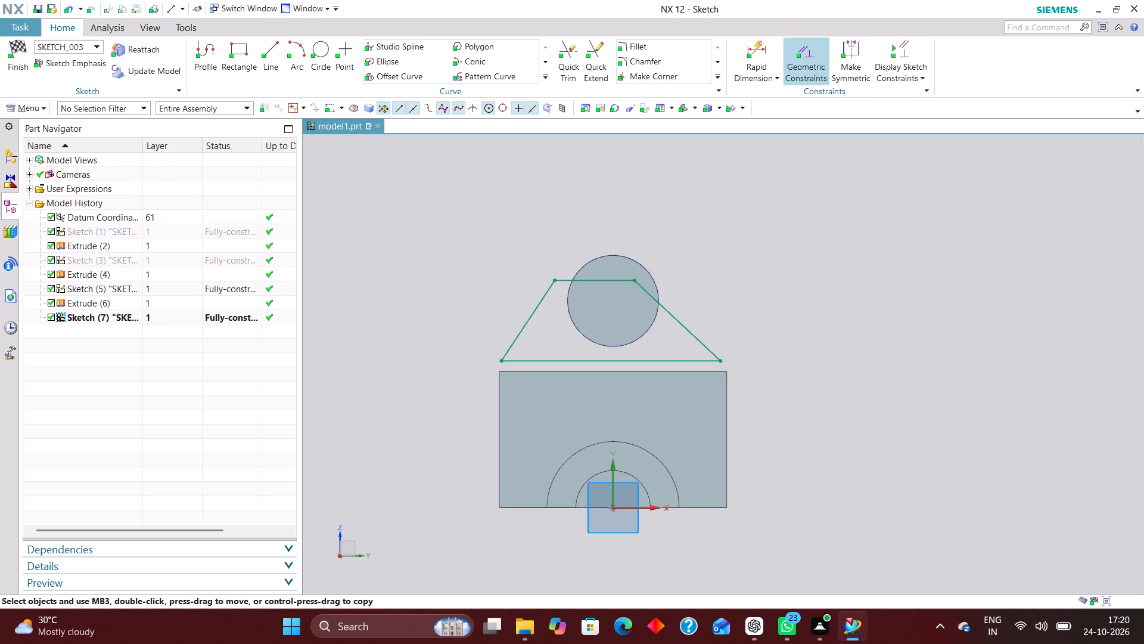
# Constrain the midpoint of the trapezoid's top line to lie on the sketch's vertical axis with a Point on Curve constraint.
pyautogui.click(809, 52)
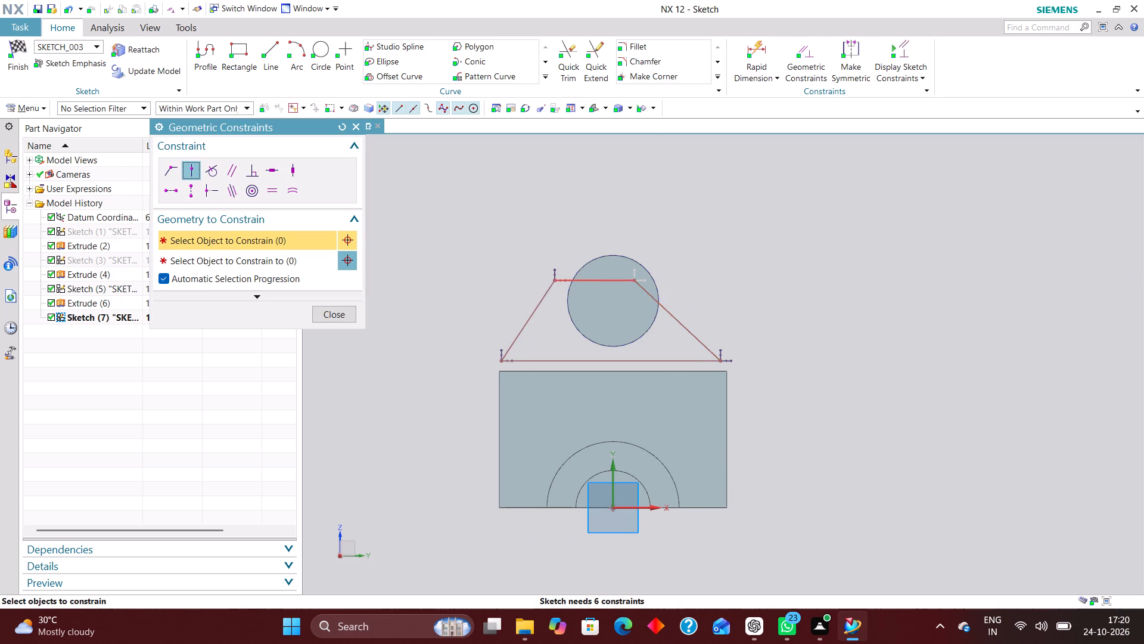
pyautogui.click(590, 278)
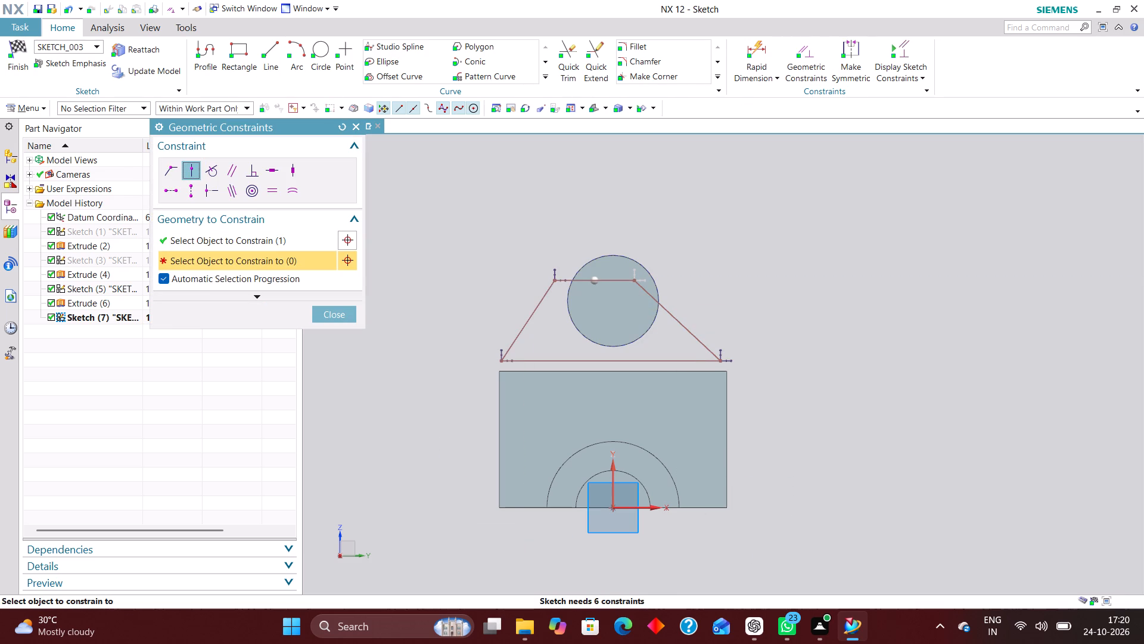
pyautogui.click(613, 482)
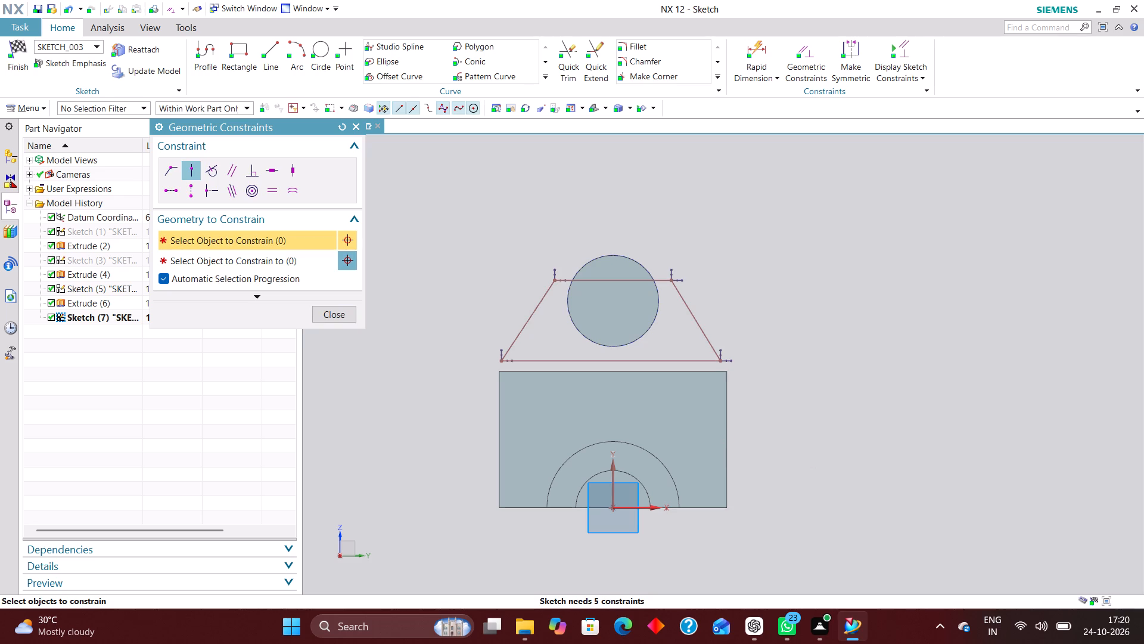
# Dimension the length of the trapezoid's top line using the Inferred measurement method.
pyautogui.click(753, 46)
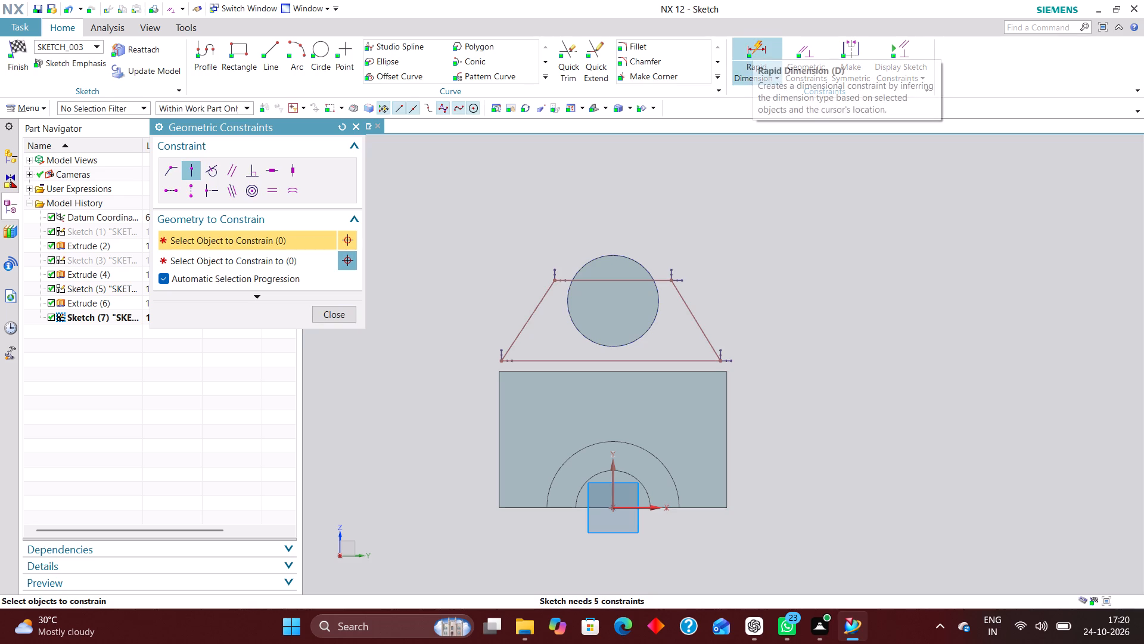
pyautogui.click(663, 280)
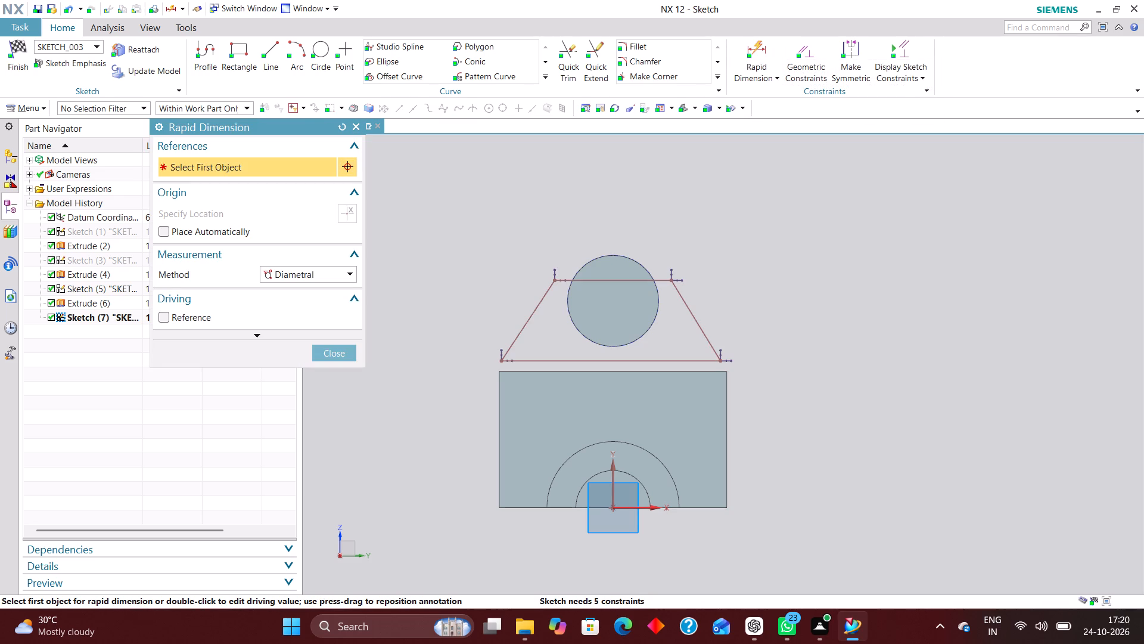
pyautogui.click(308, 270)
pyautogui.click(310, 283)
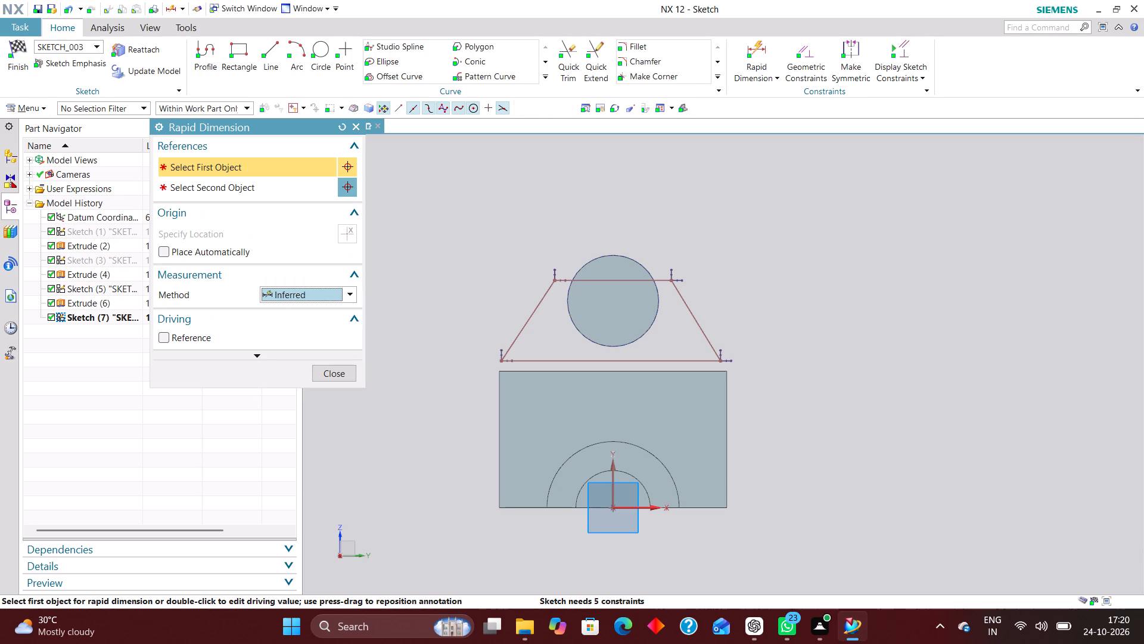
pyautogui.click(565, 279)
pyautogui.click(574, 270)
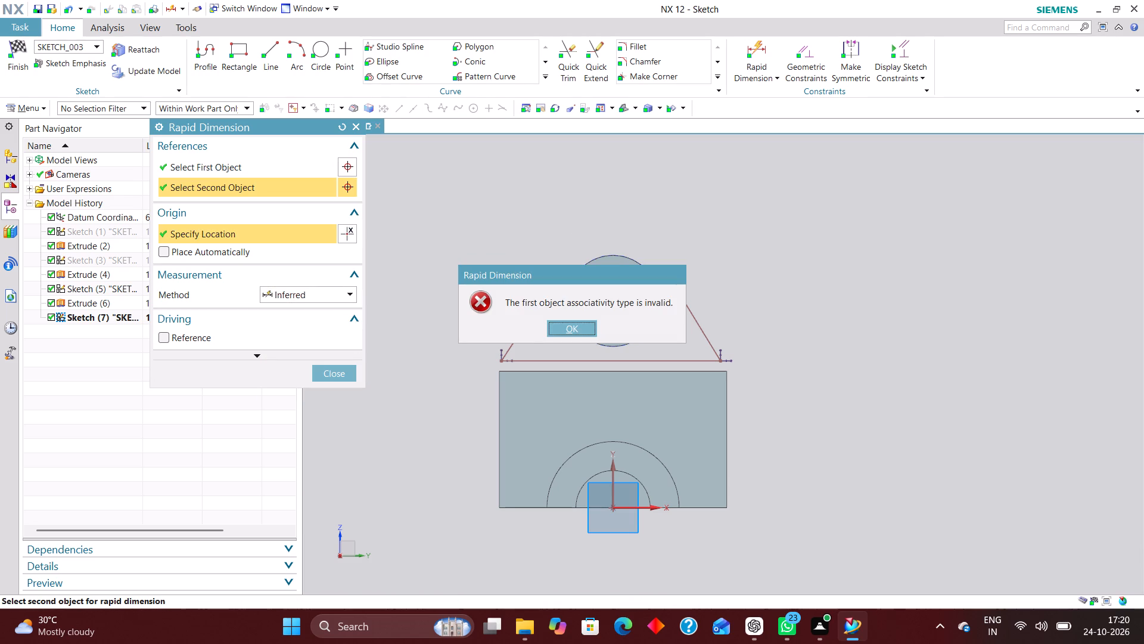
pyautogui.click(571, 325)
pyautogui.click(340, 379)
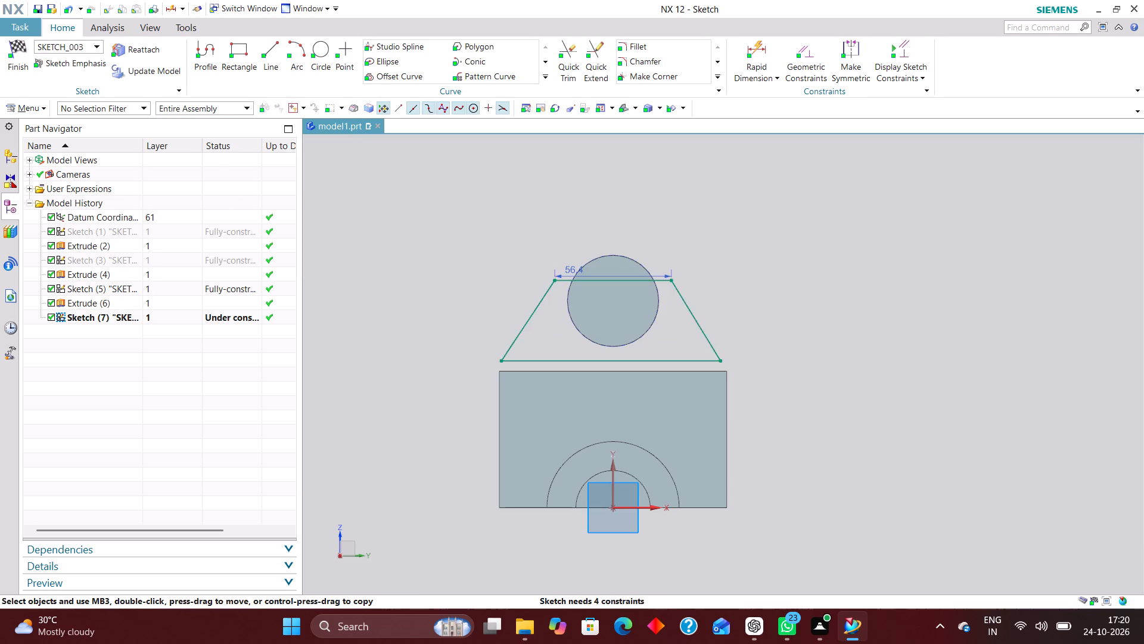
# Move the top line's dimension above the circle and set its length to 40 mm.
pyautogui.scroll(5, 583, 272)
pyautogui.moveTo(547, 262); pyautogui.dragTo(639, 162)
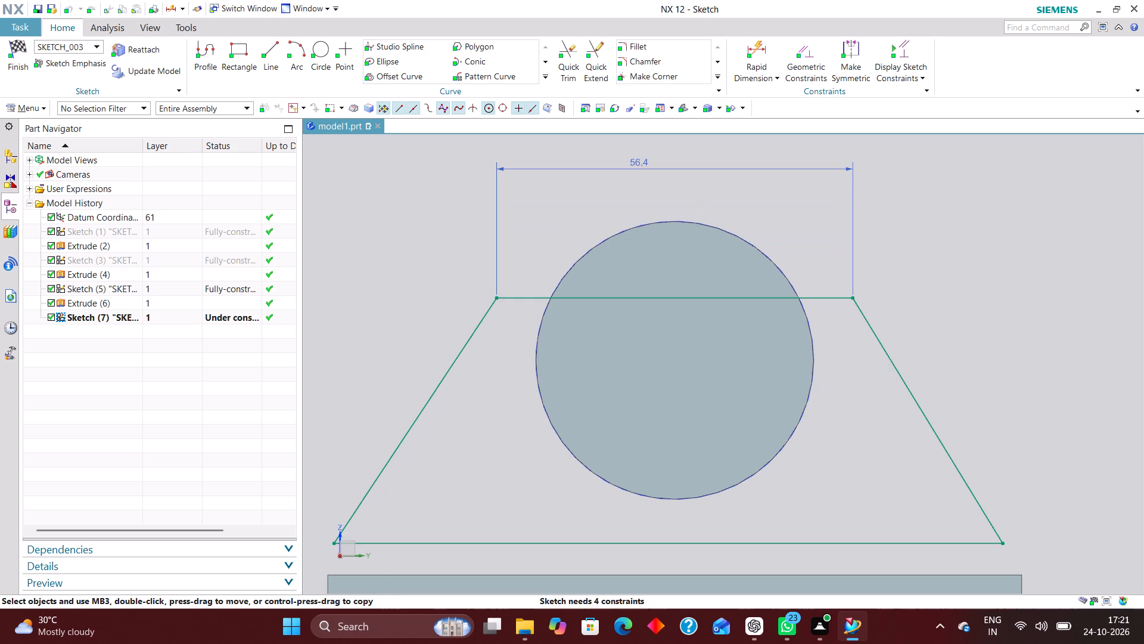
pyautogui.scroll(-2, 592, 428)
pyautogui.doubleClick(632, 213)
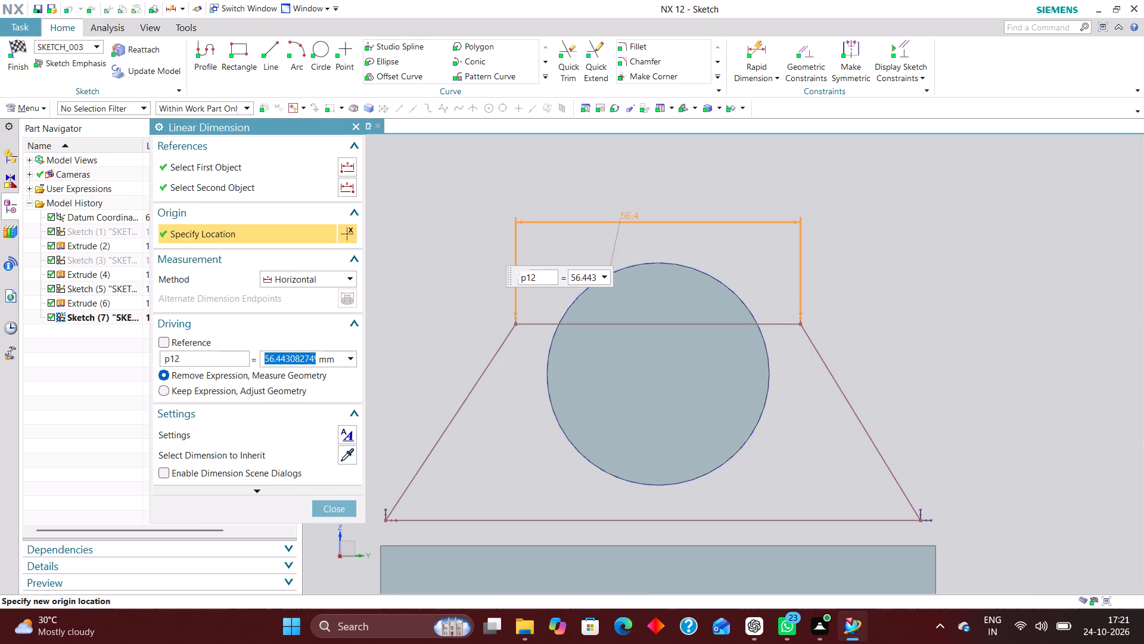
pyautogui.write('40')
pyautogui.press('Return')
pyautogui.press('Return')
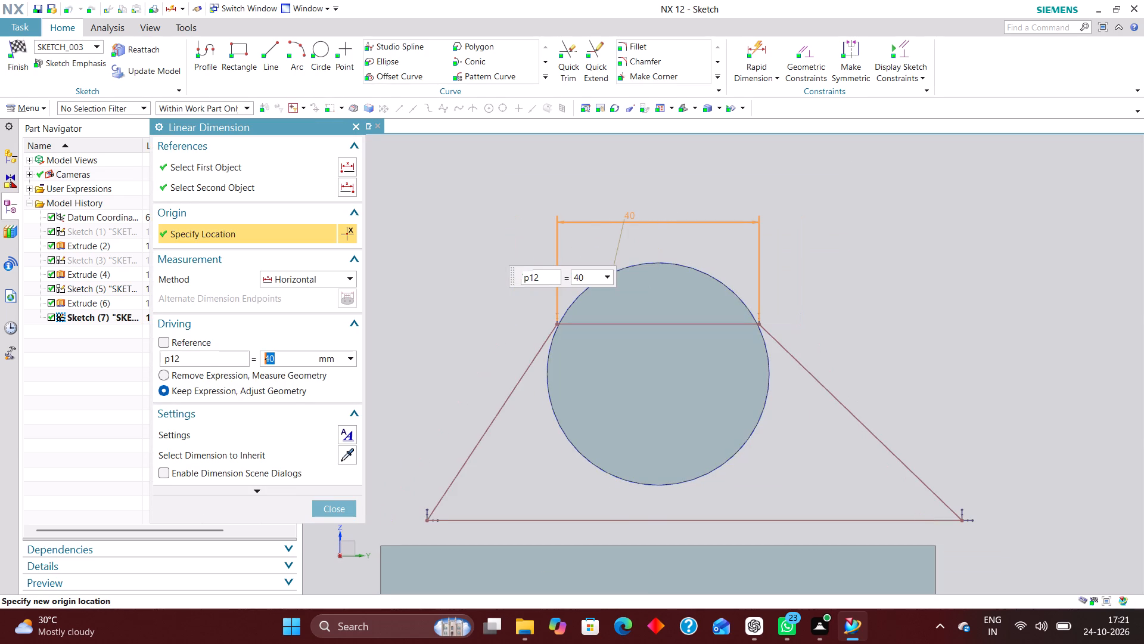
# Constrain the midpoint of the trapezoid's base line to the sketch's vertical axis with a Point on Curve constraint.
pyautogui.scroll(-2, 829, 351)
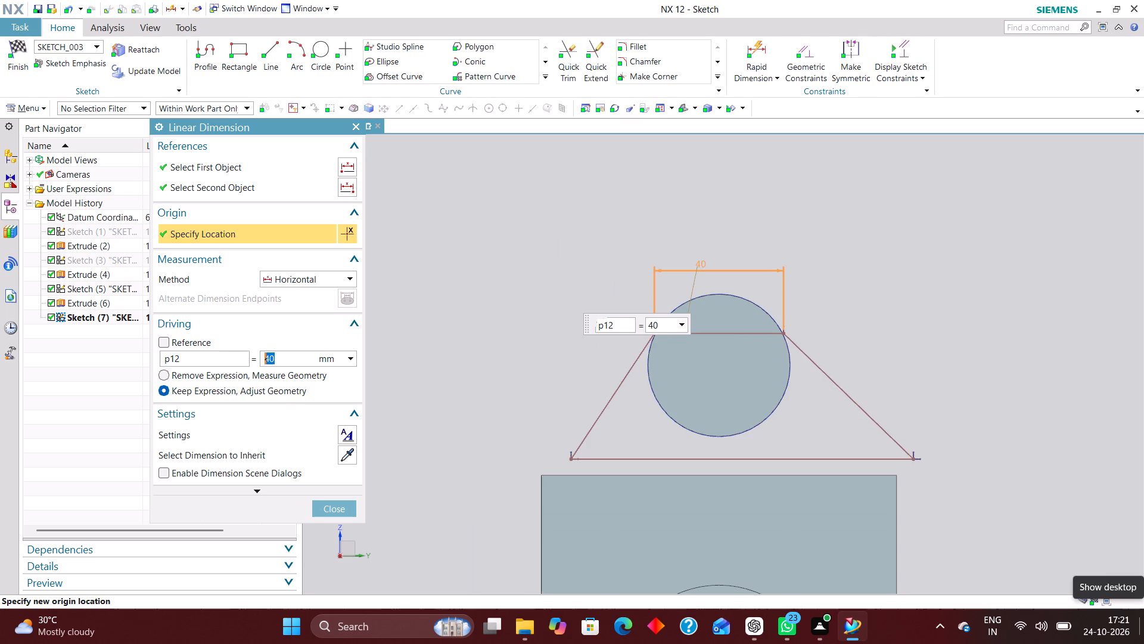
pyautogui.scroll(-1, 1143, 643)
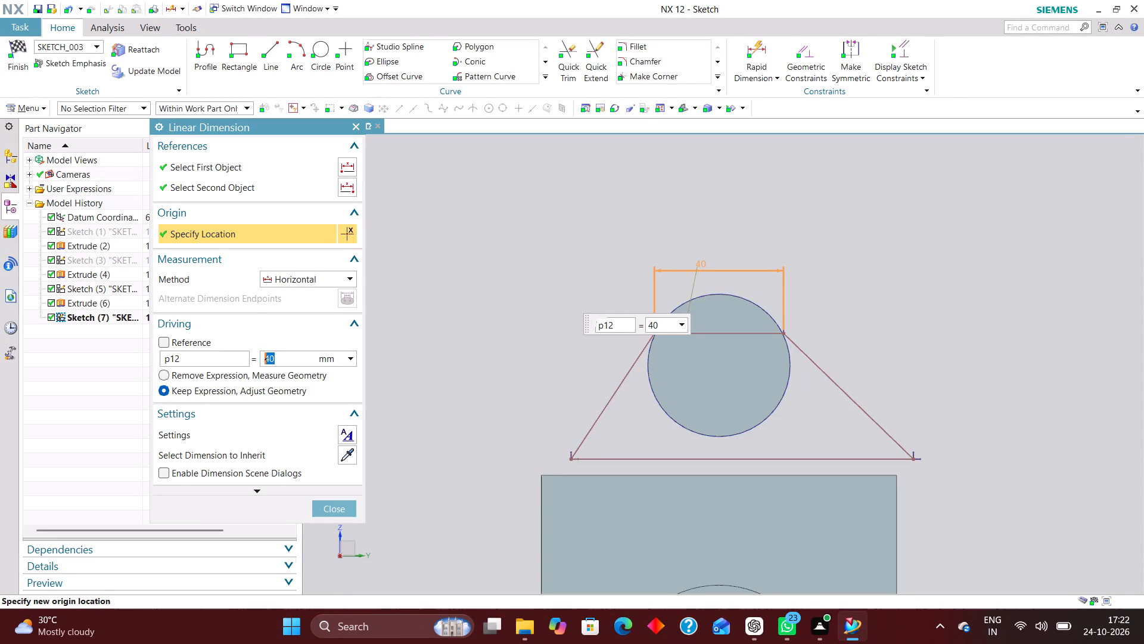
pyautogui.click(337, 506)
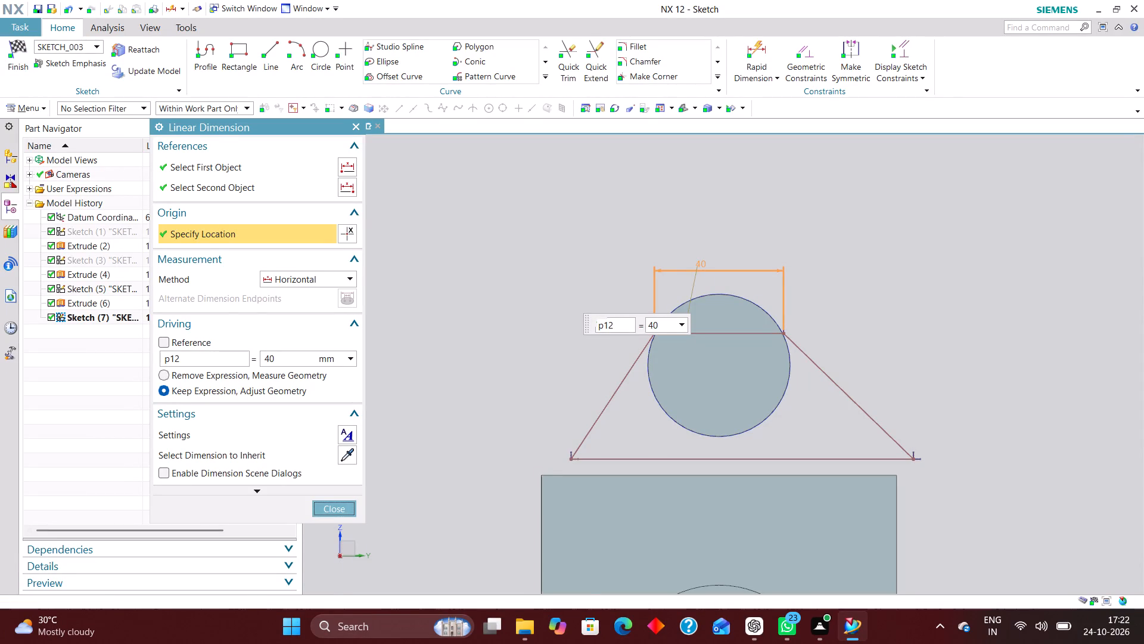
pyautogui.scroll(-3, 628, 203)
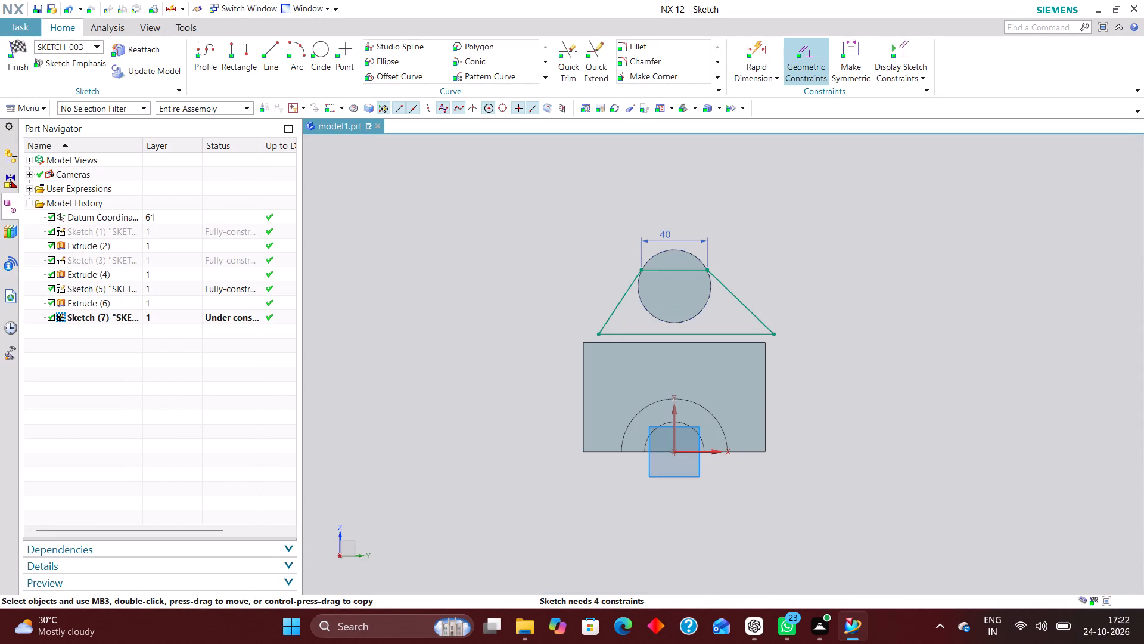
pyautogui.click(809, 52)
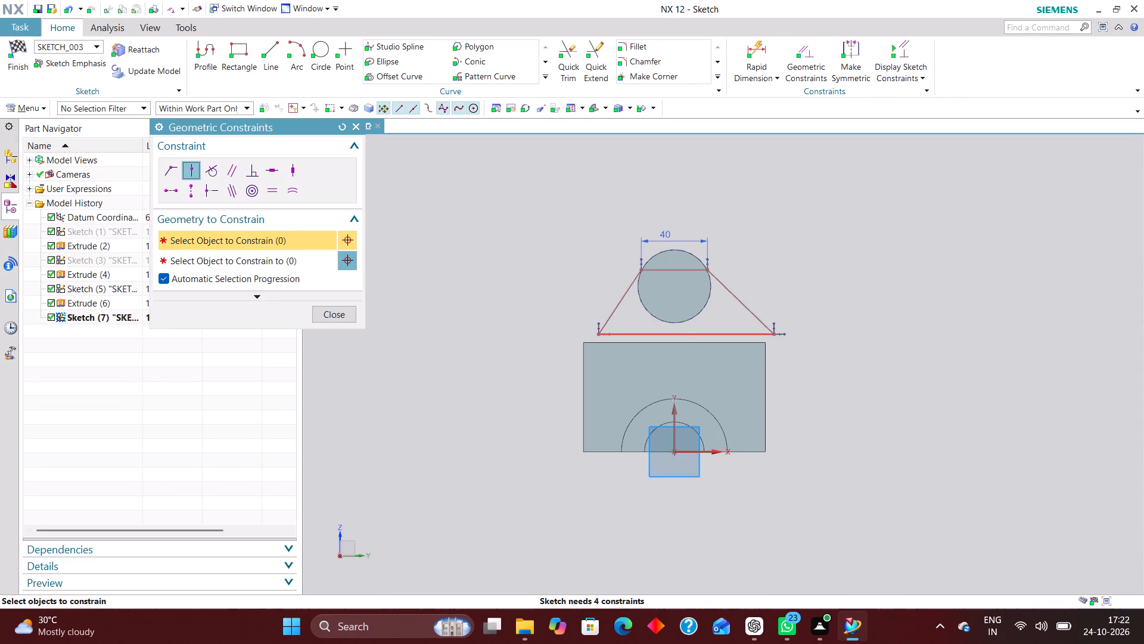
pyautogui.click(686, 334)
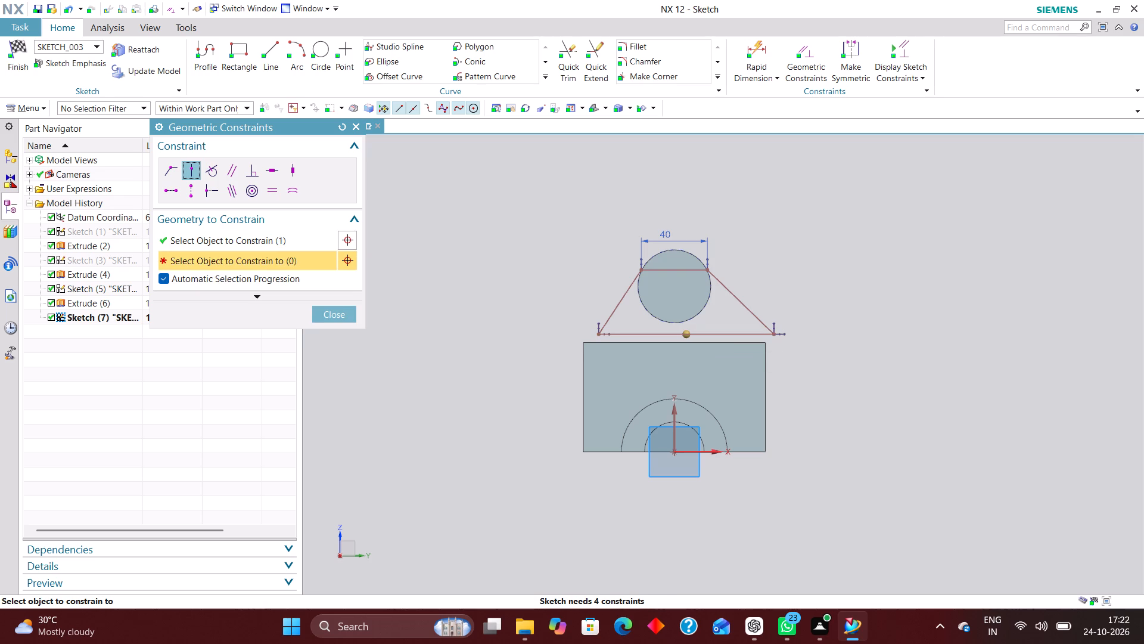
pyautogui.click(673, 435)
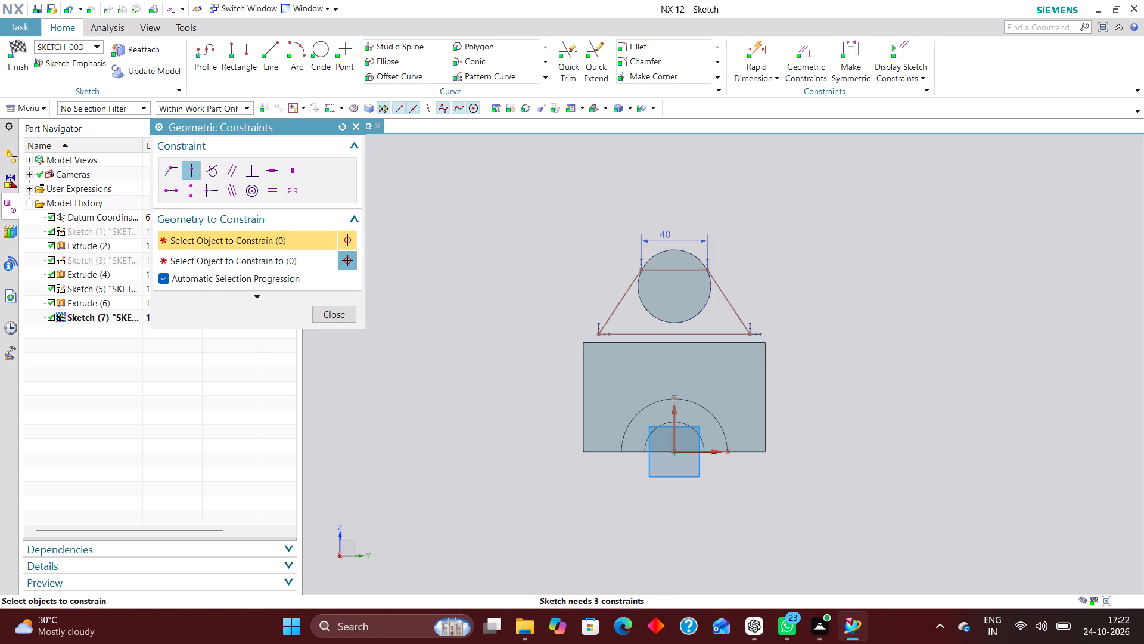
pyautogui.scroll(2, 642, 329)
pyautogui.click(333, 320)
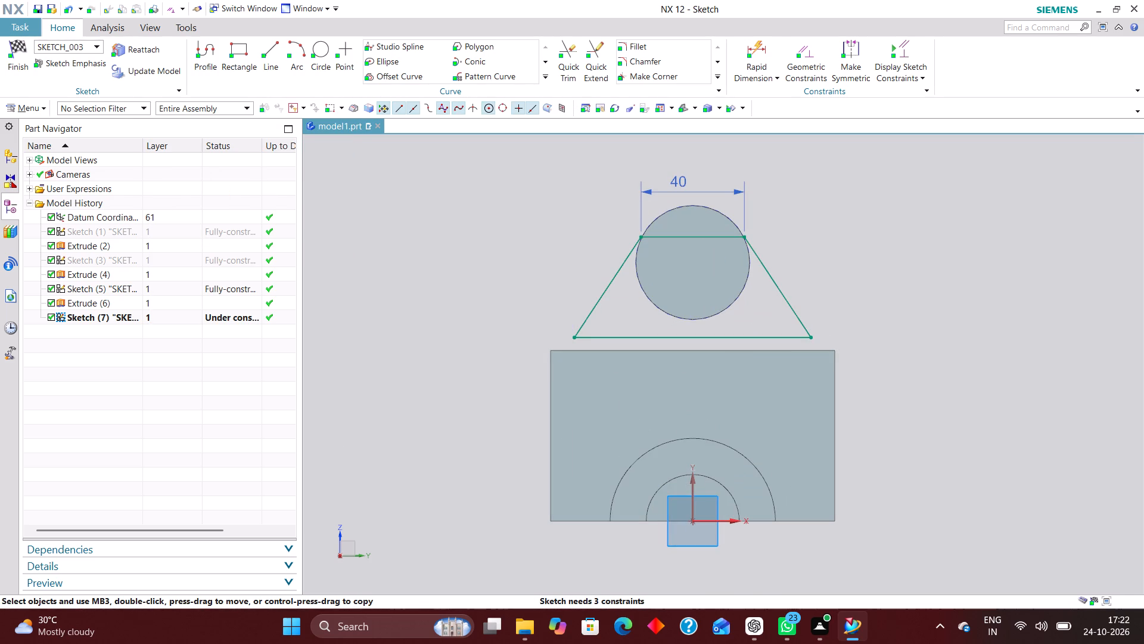
# Dimension the trapezoid's base line below the plate and set its length to 110 mm.
pyautogui.click(757, 48)
pyautogui.click(746, 336)
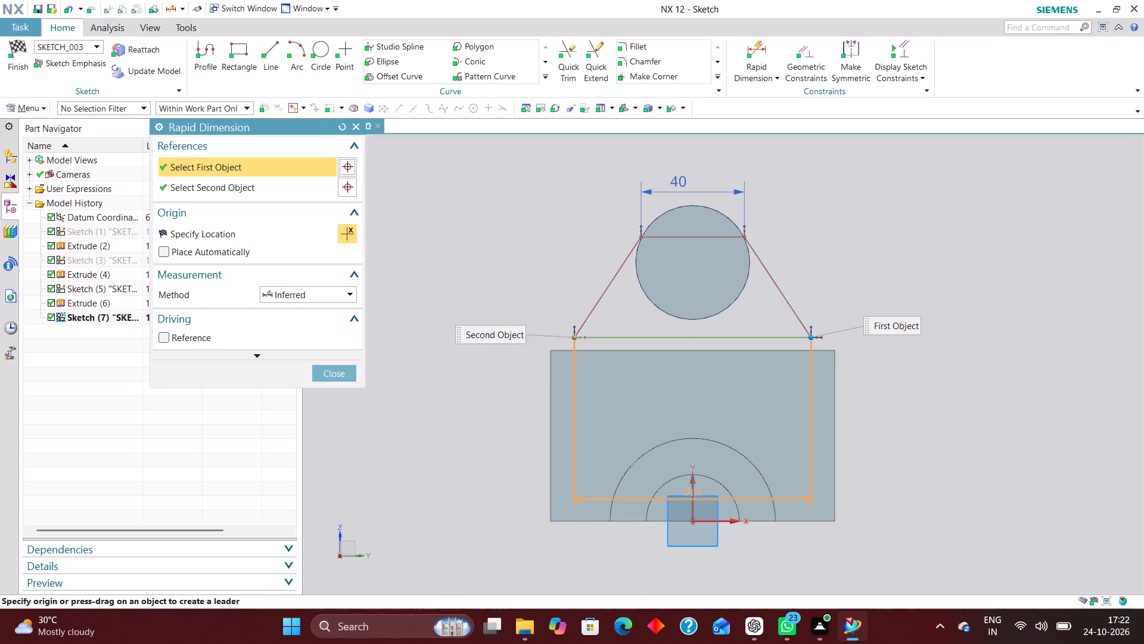
pyautogui.click(697, 569)
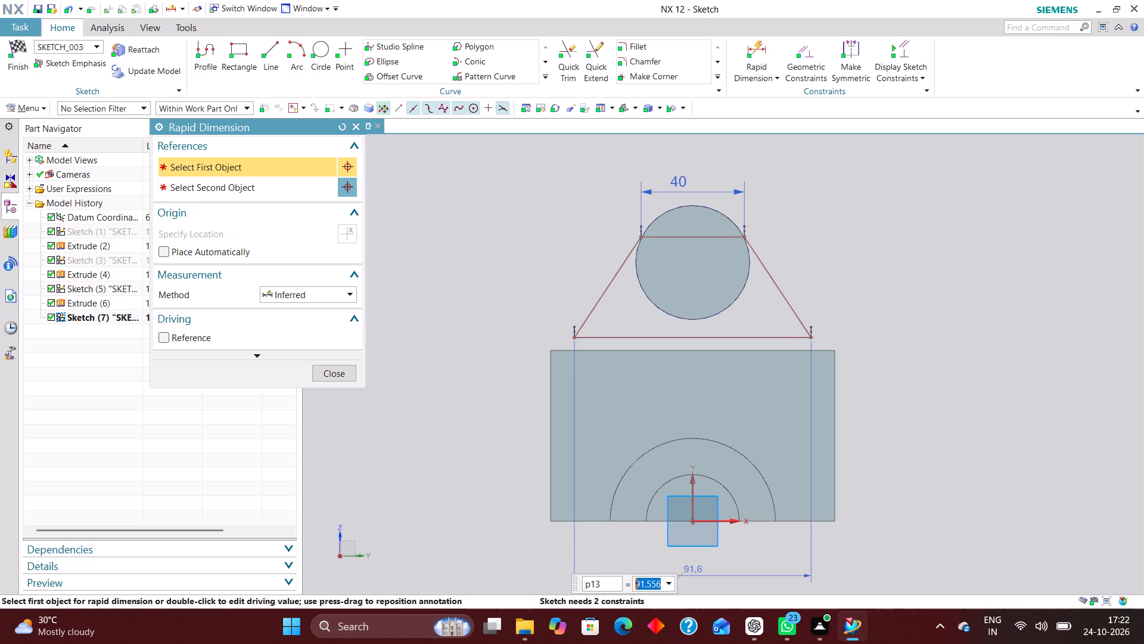
pyautogui.write('110')
pyautogui.press('Return')
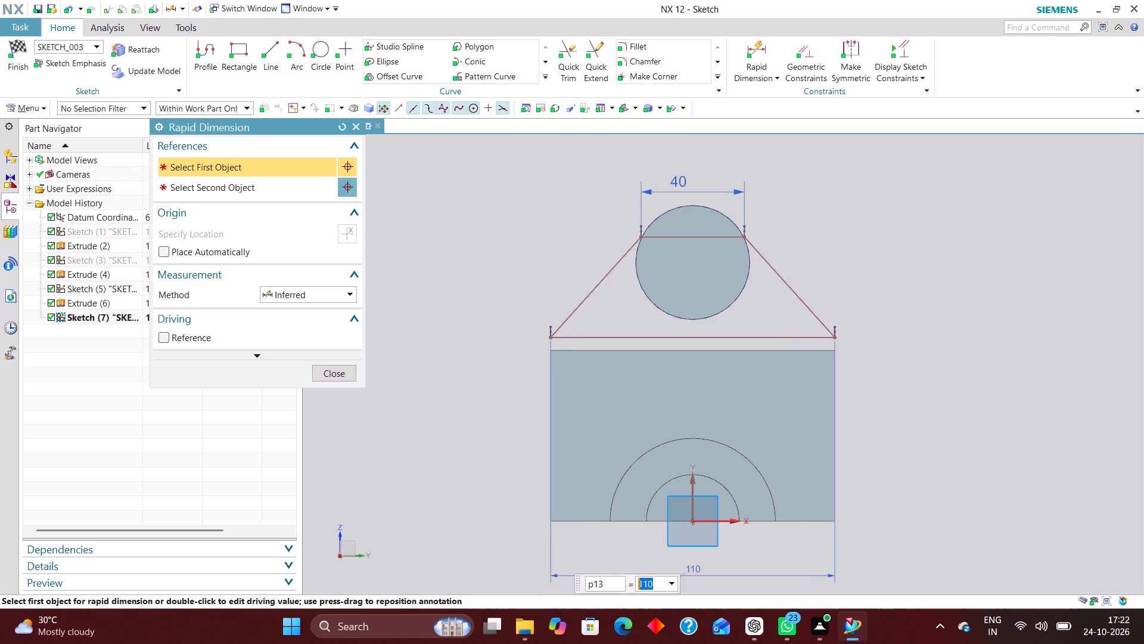
pyautogui.click(335, 379)
# Dimension the trapezoid's base line 66 mm above the sketch's horizontal axis and finish the sketch.
pyautogui.click(758, 43)
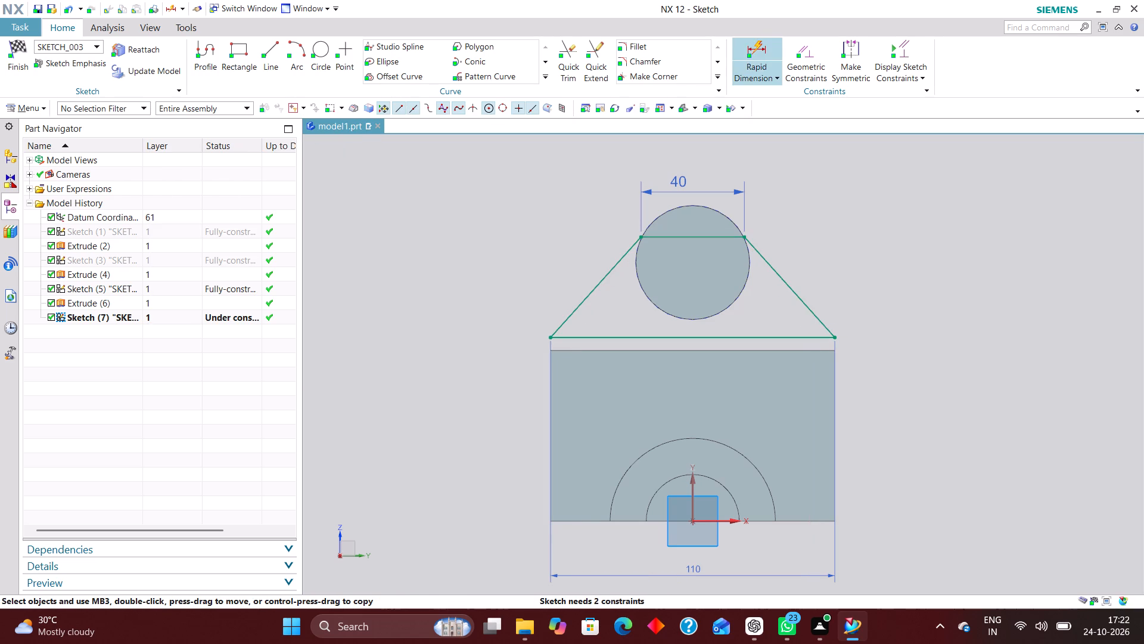
pyautogui.click(725, 525)
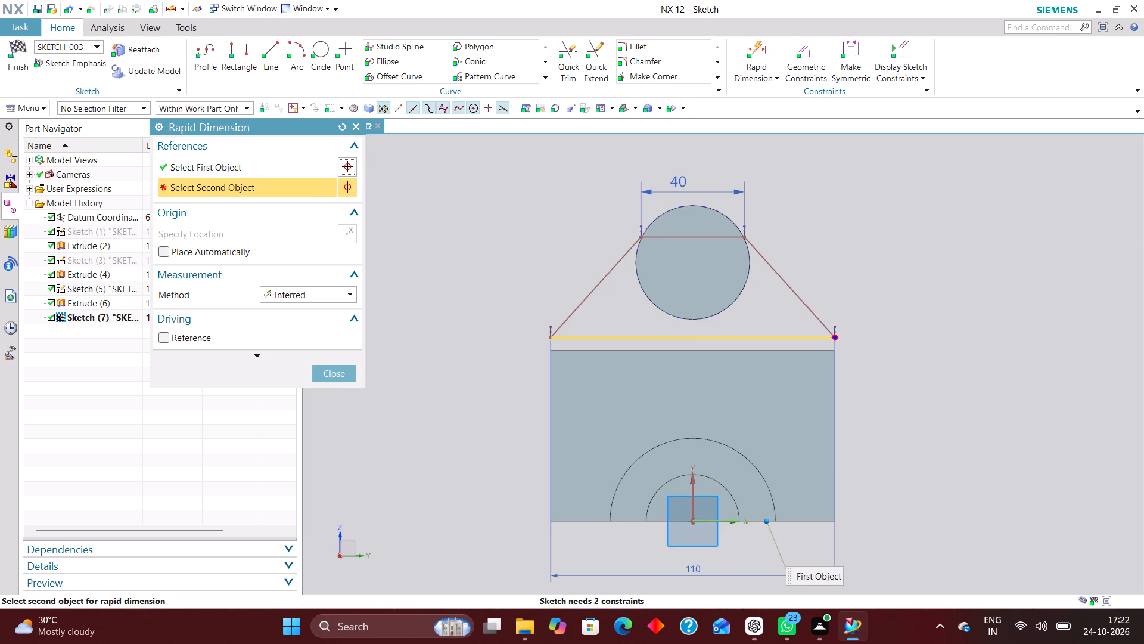
pyautogui.click(786, 336)
pyautogui.click(928, 418)
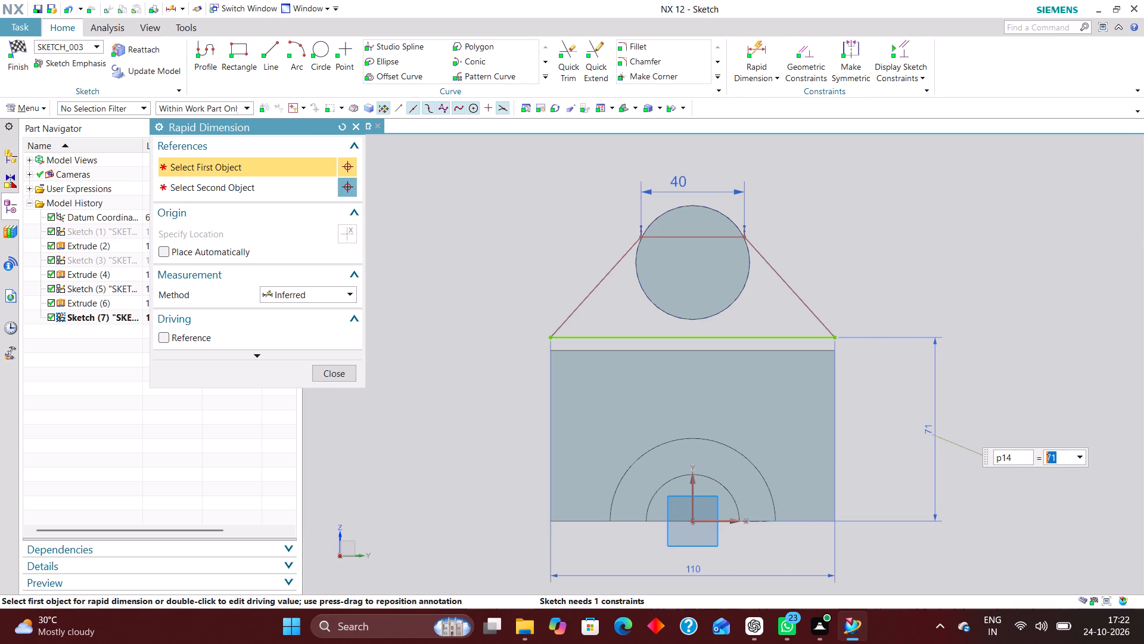
pyautogui.write('66')
pyautogui.press('Return')
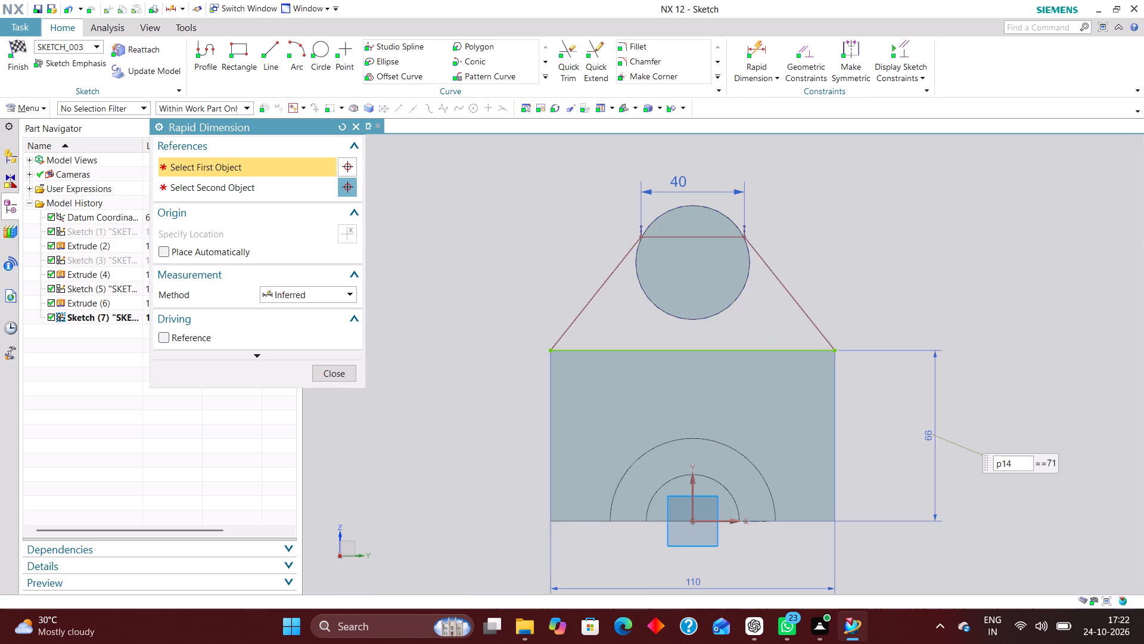
pyautogui.click(347, 373)
pyautogui.click(24, 50)
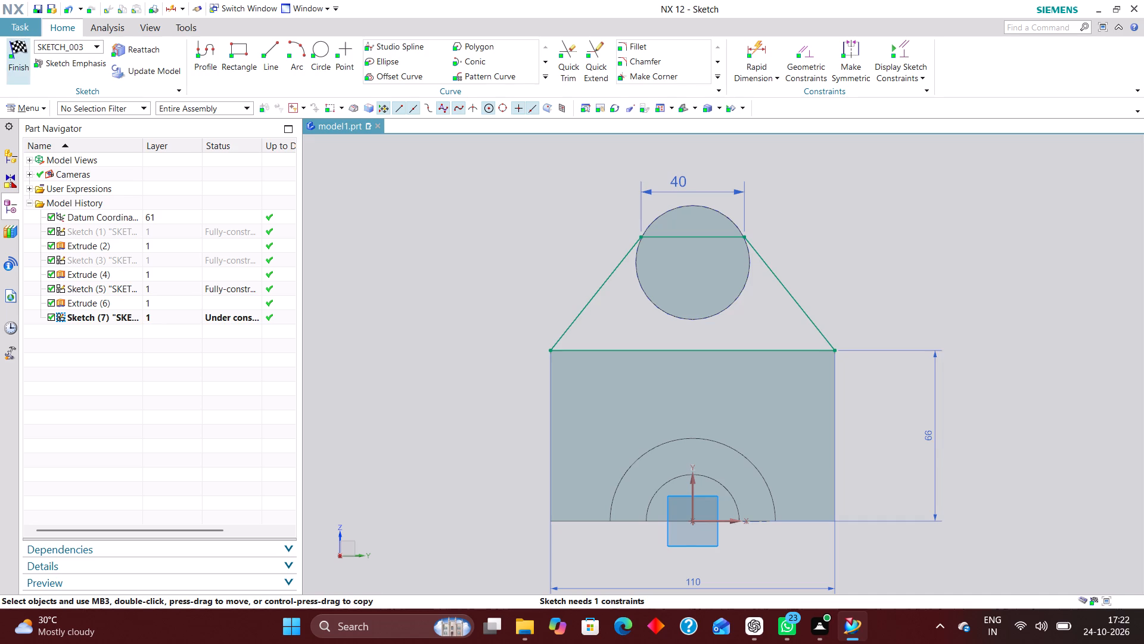
# Extrude the trapezoid profile 10 mm in the reversed direction, back over the plate's thickness, with the Boolean left at Inferred.
pyautogui.scroll(-6, 803, 481)
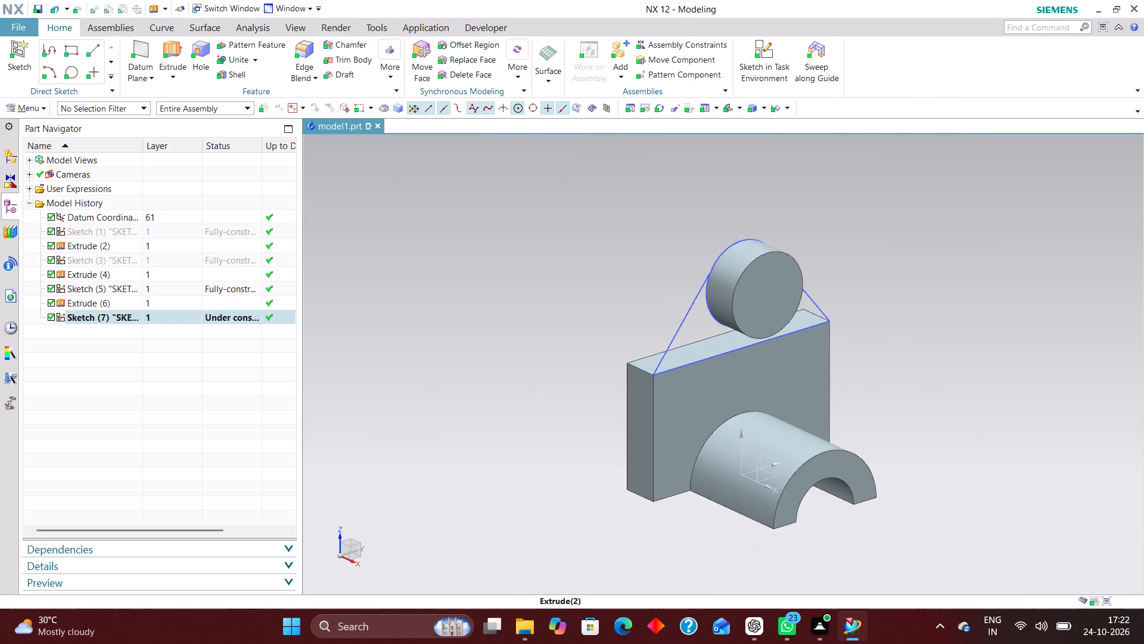
pyautogui.click(172, 44)
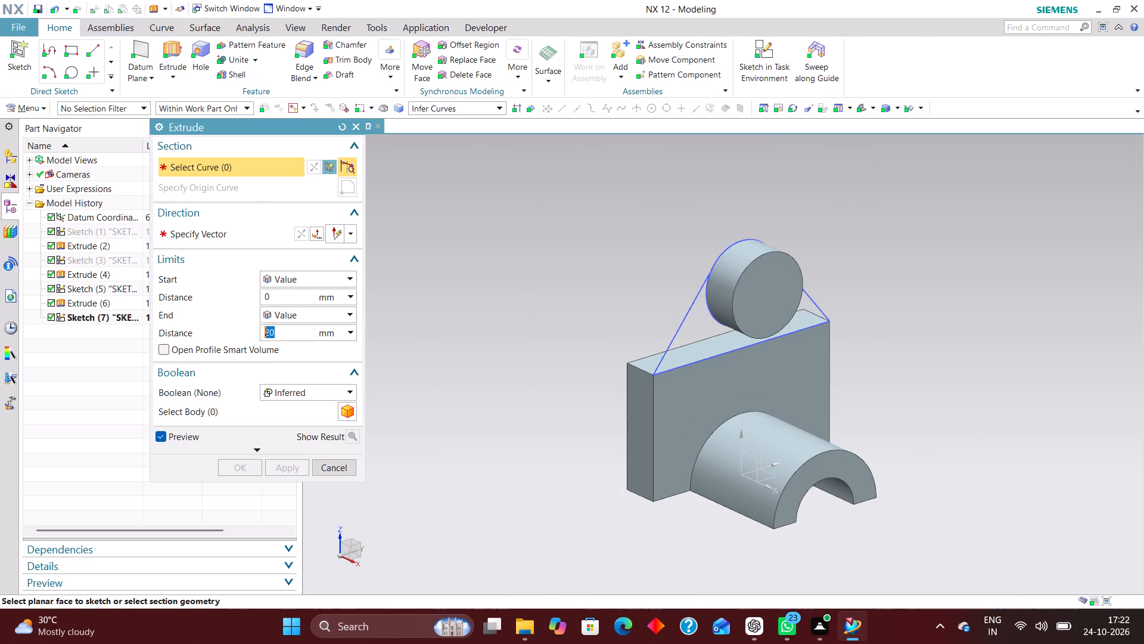
pyautogui.click(686, 314)
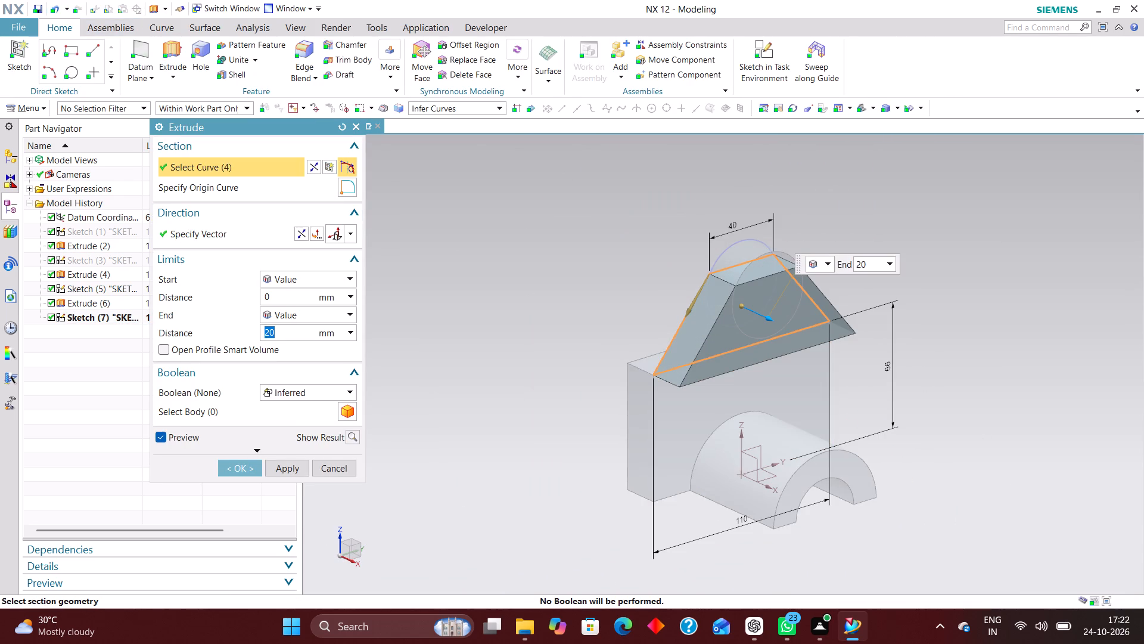
pyautogui.click(303, 228)
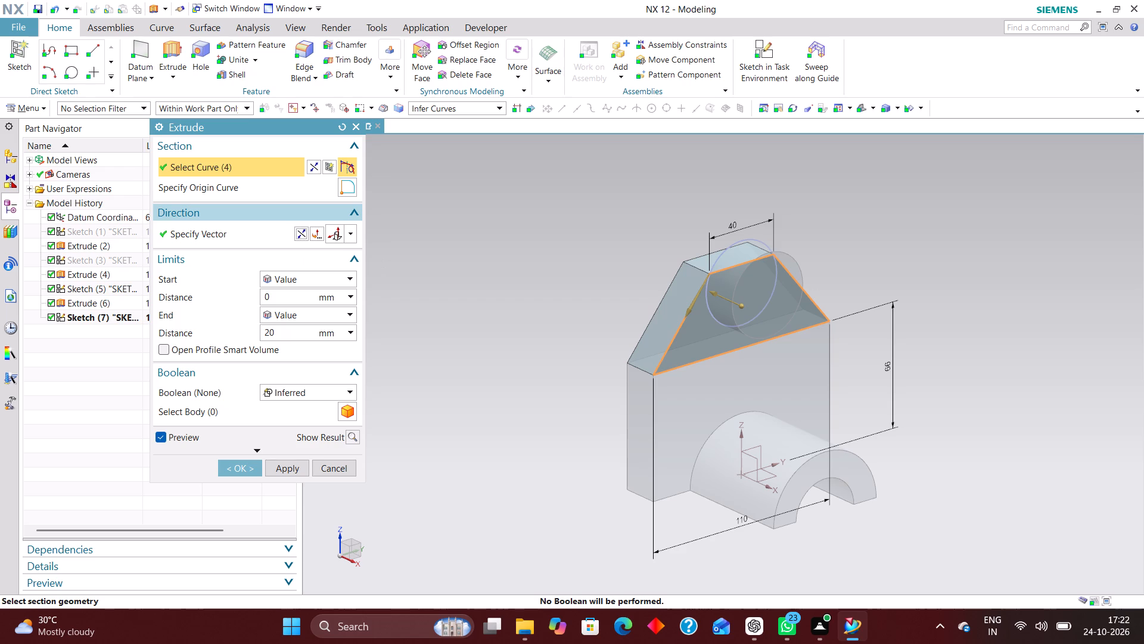
pyautogui.moveTo(281, 332); pyautogui.dragTo(257, 334)
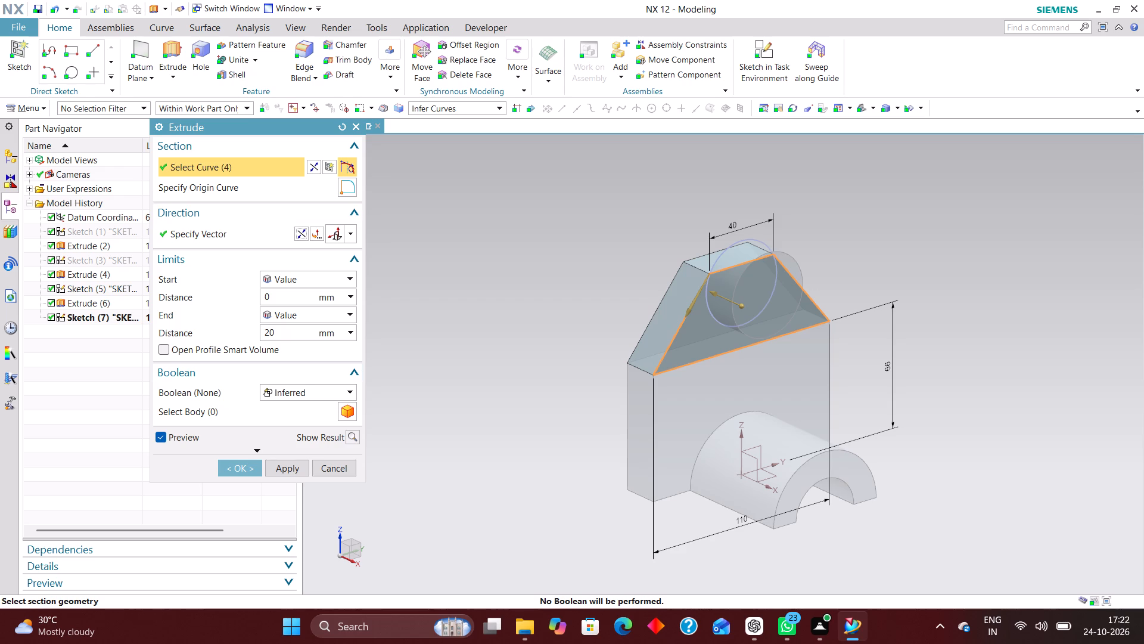
pyautogui.click(284, 335)
pyautogui.moveTo(284, 335); pyautogui.dragTo(220, 333)
pyautogui.write('10')
pyautogui.press('Return')
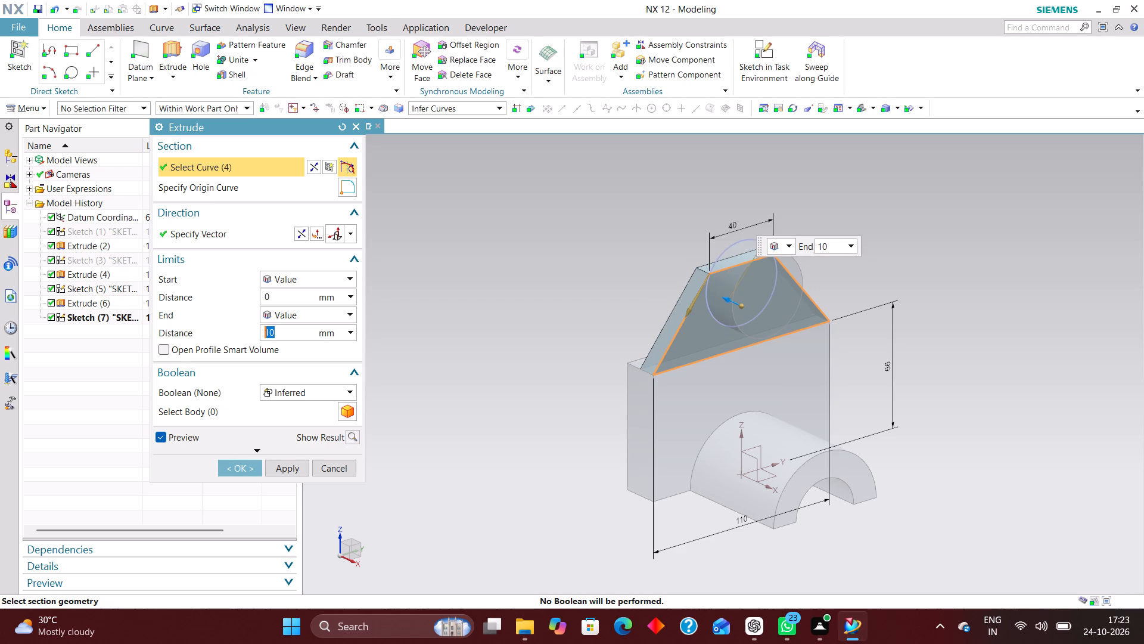
pyautogui.click(236, 469)
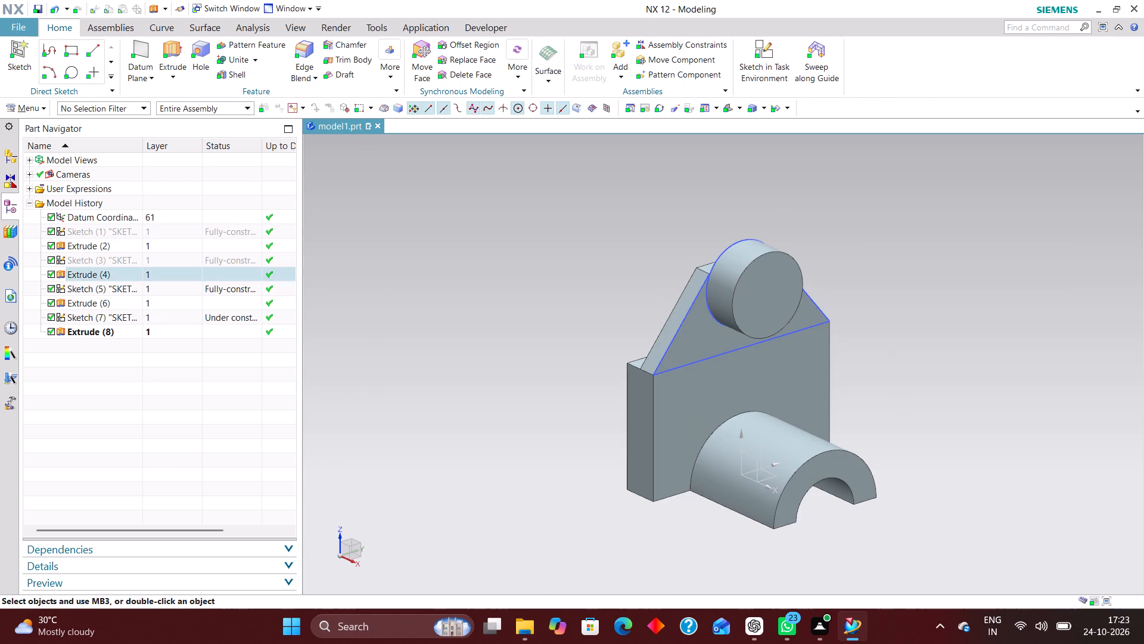
# Hide the trapezoid sketch and the upper circle sketch.
pyautogui.moveTo(689, 307); pyautogui.dragTo(684, 408, button='right')
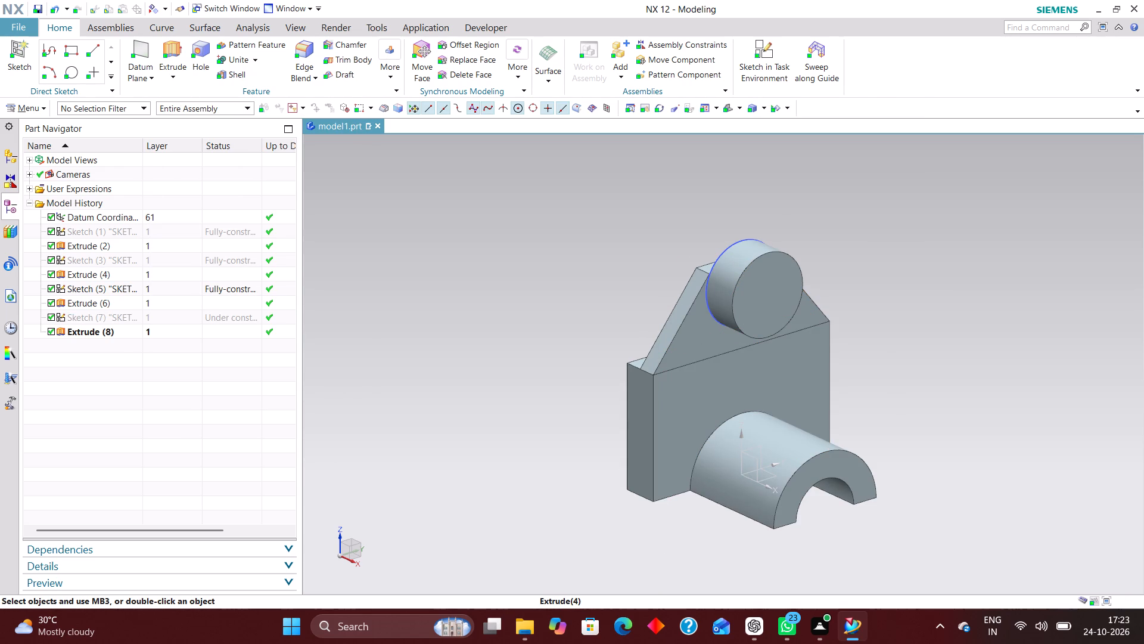
pyautogui.moveTo(733, 238); pyautogui.dragTo(727, 369, button='right')
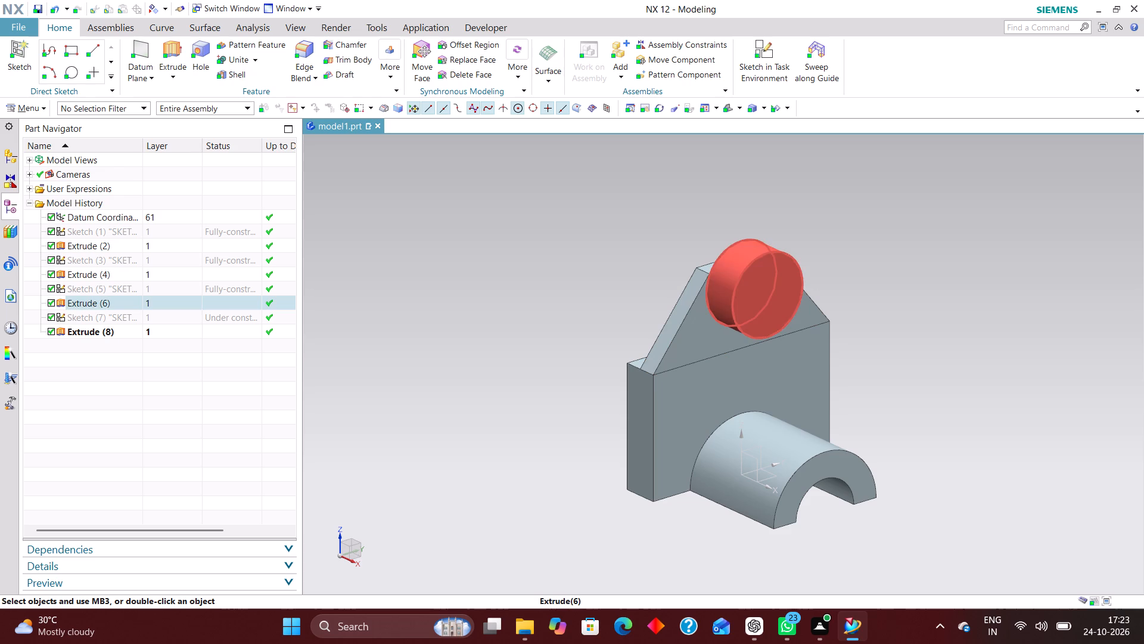
# Roll the model back to the plate's Extrude (4) and unite the half-cylinder as target with the back plate as tool.
pyautogui.click(123, 274)
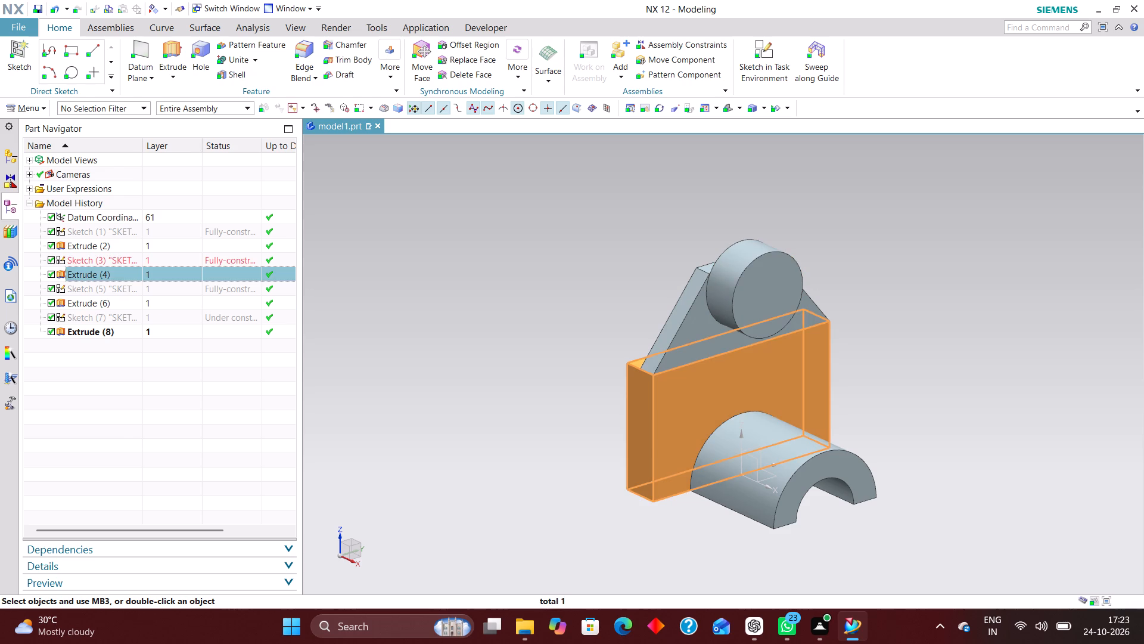
pyautogui.rightClick(123, 274)
pyautogui.click(287, 240)
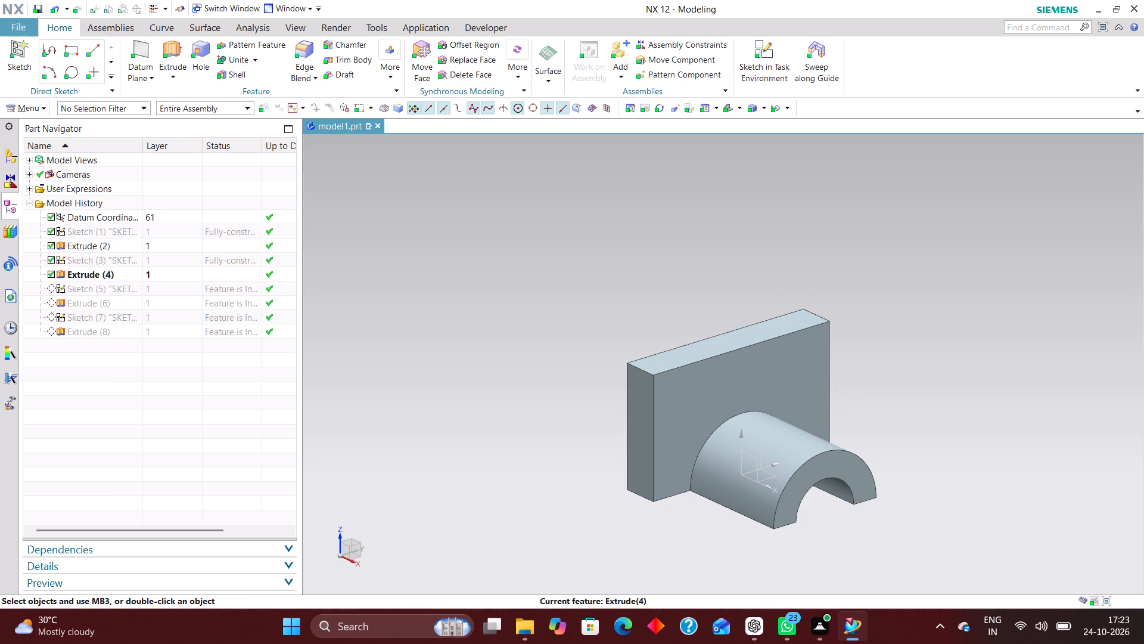
pyautogui.click(239, 60)
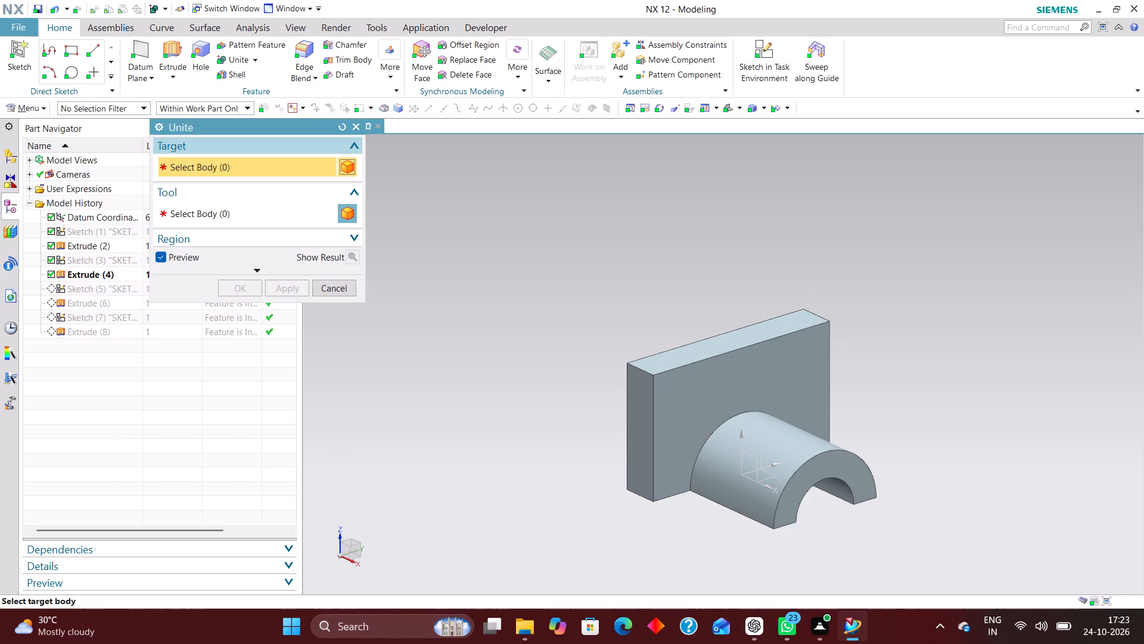
pyautogui.click(776, 507)
pyautogui.click(668, 373)
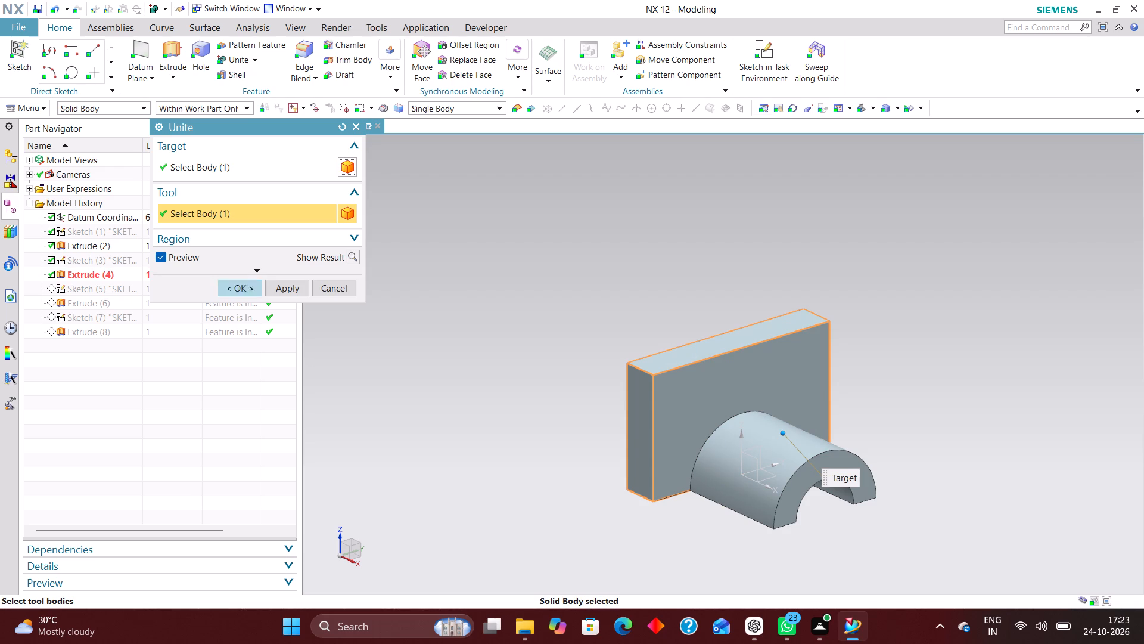
pyautogui.click(241, 286)
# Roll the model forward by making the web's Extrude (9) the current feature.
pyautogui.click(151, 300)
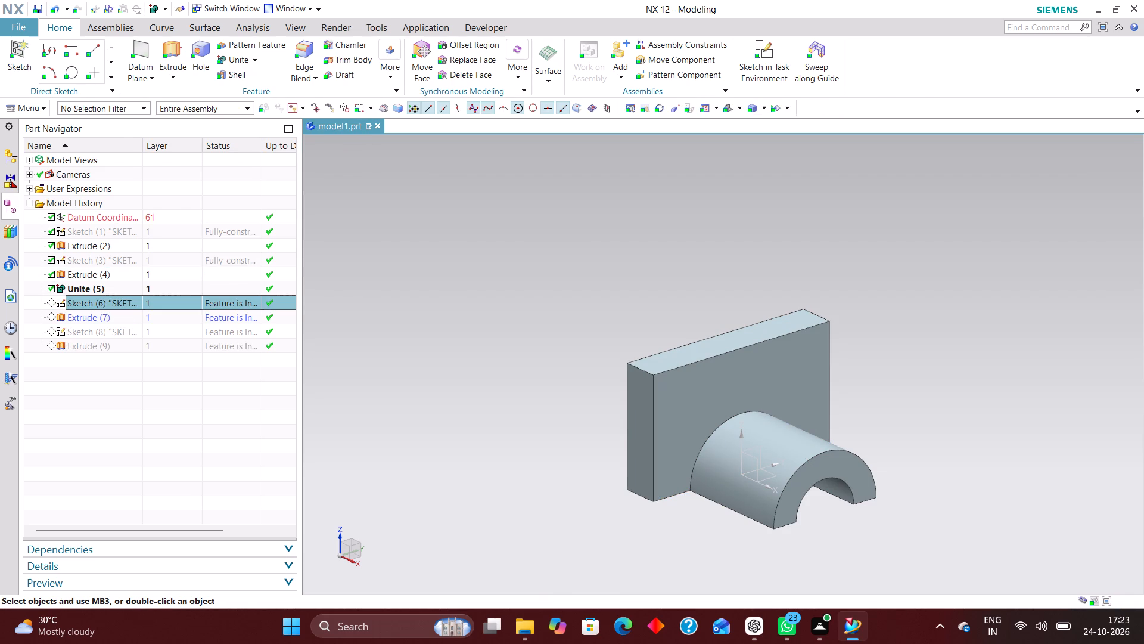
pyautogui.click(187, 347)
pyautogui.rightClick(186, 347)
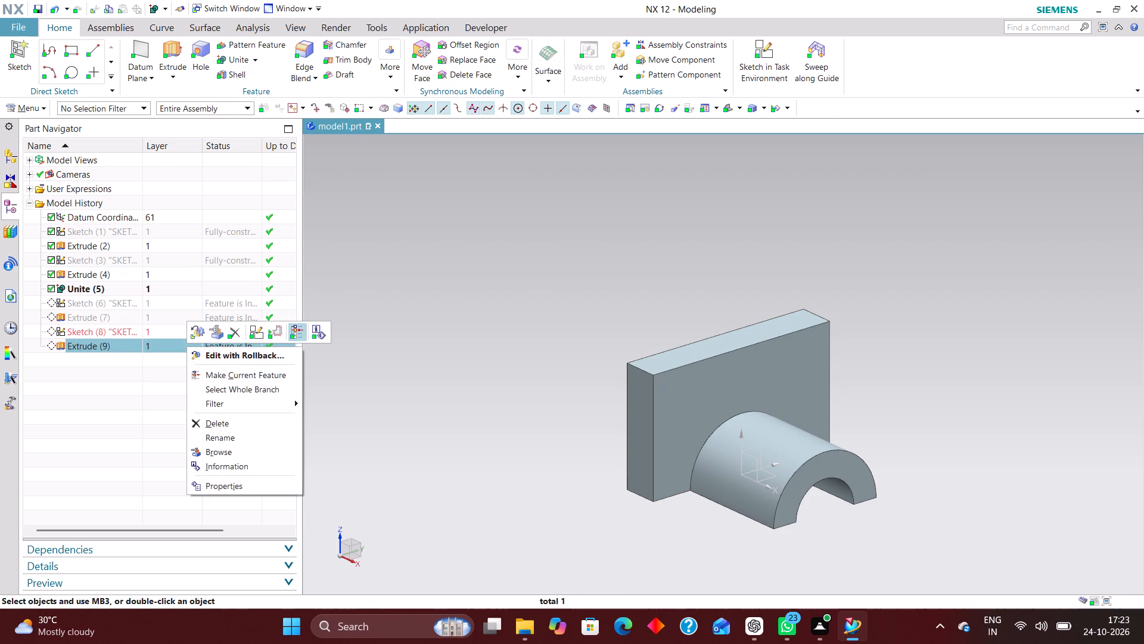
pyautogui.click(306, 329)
# Roll the model back by making the upper cylinder's Extrude (7) the current feature.
pyautogui.click(117, 300)
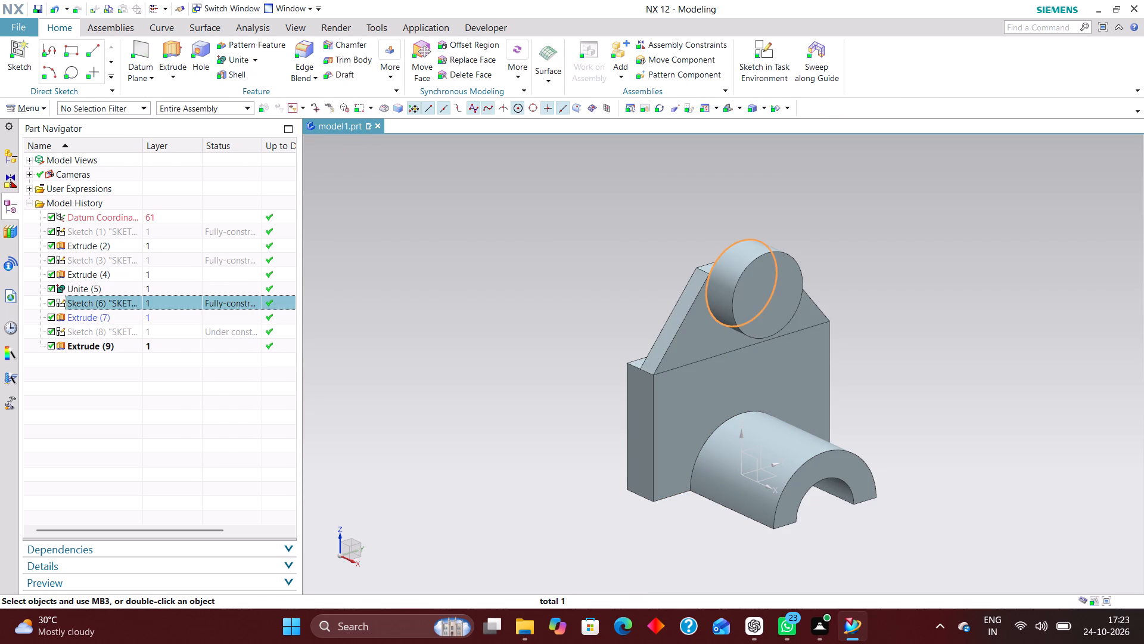
pyautogui.click(122, 315)
pyautogui.rightClick(122, 315)
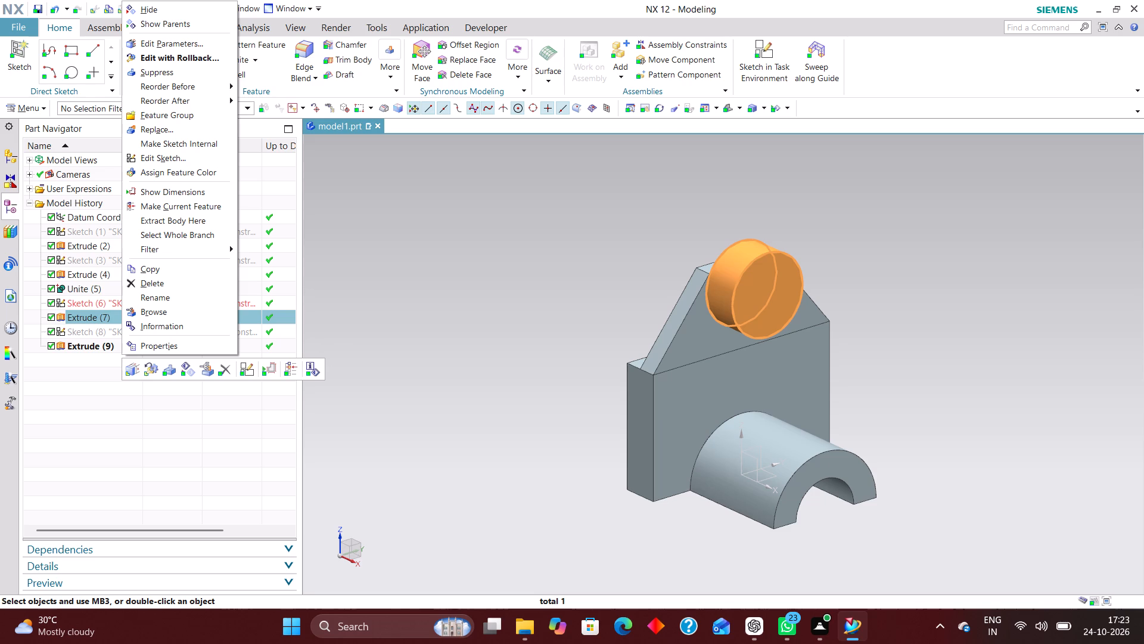
pyautogui.click(295, 368)
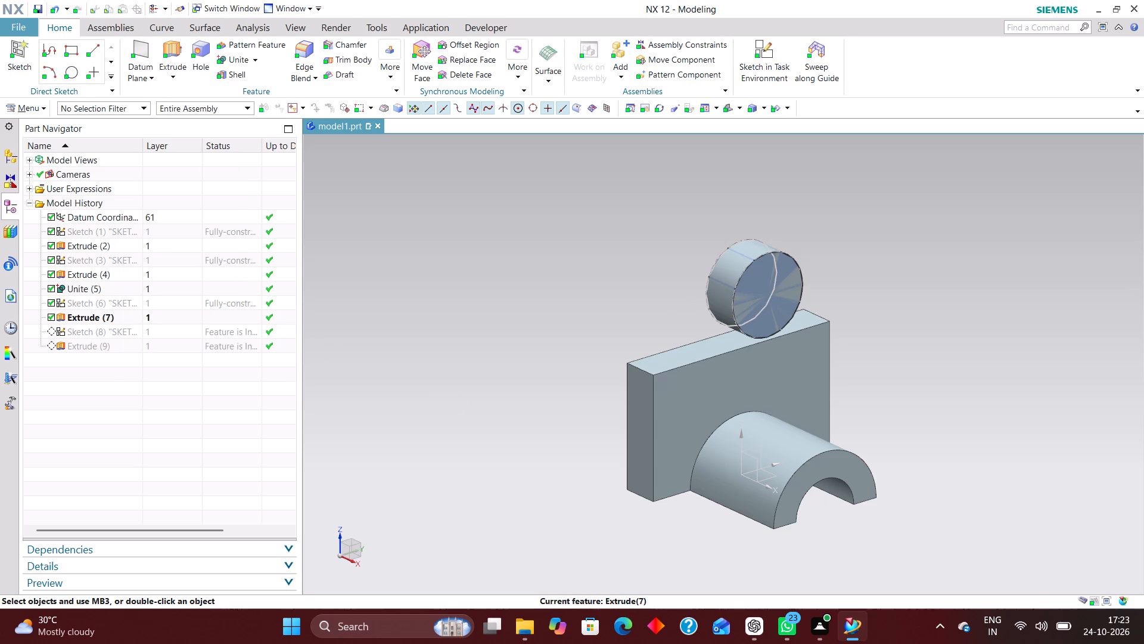
# Roll the model forward by making the web's Extrude (9) the current feature.
pyautogui.click(163, 346)
pyautogui.rightClick(164, 345)
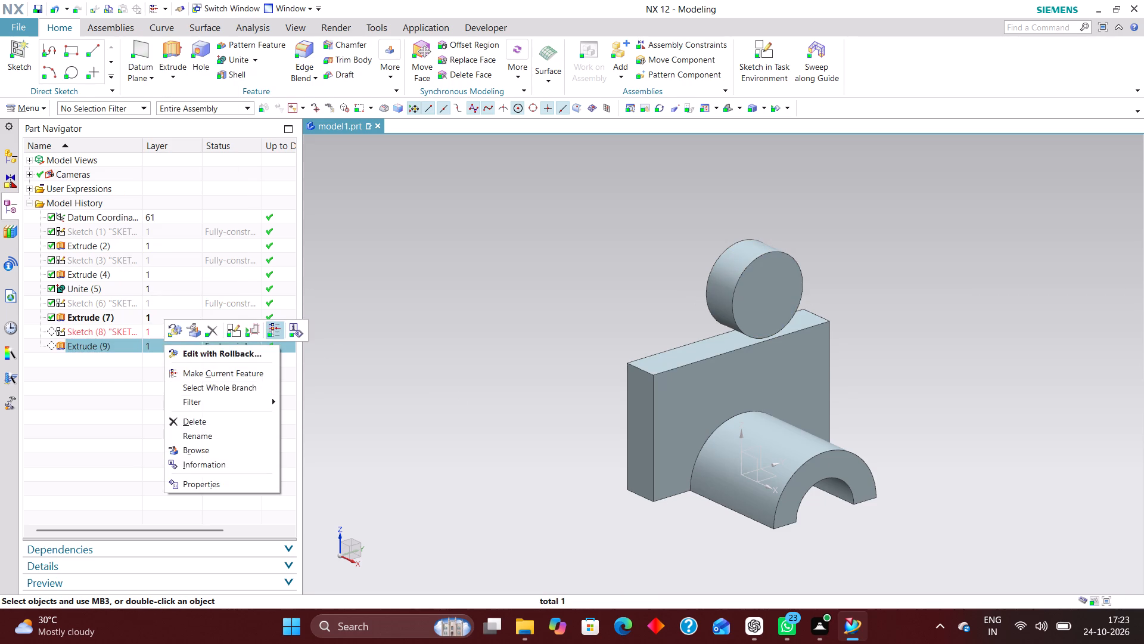
pyautogui.click(275, 335)
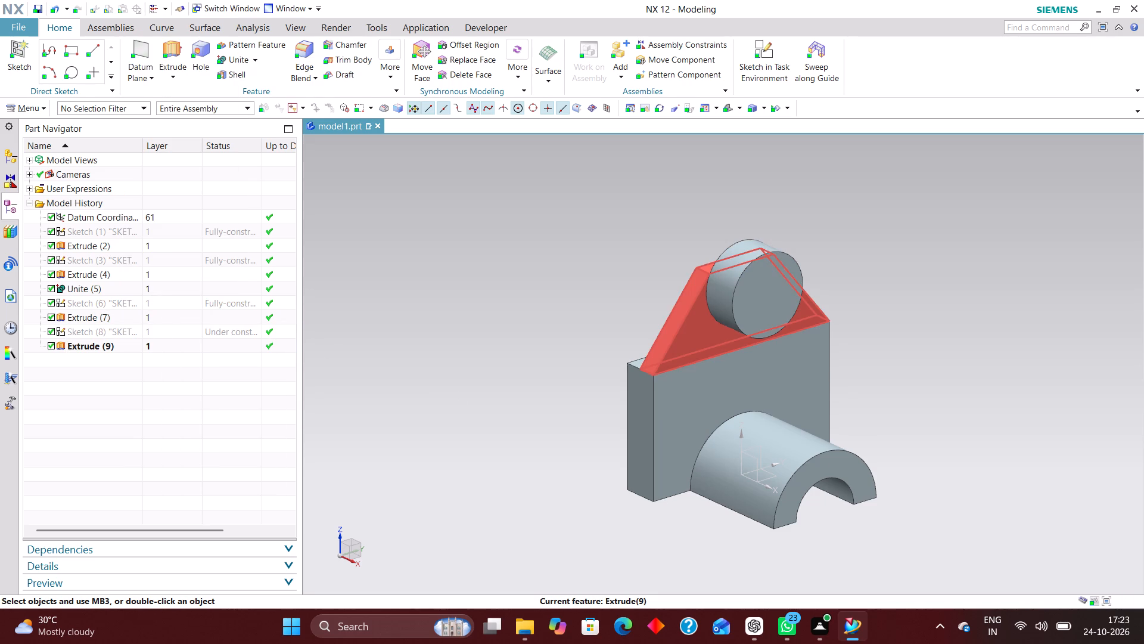
# Reorder the trapezoid sketch and its web extrude ahead of the upper circle sketch in the model history.
pyautogui.keyDown('ctrl'); pyautogui.click(122, 330); pyautogui.keyUp('ctrl')
pyautogui.keyDown('ctrl'); pyautogui.click(123, 346); pyautogui.keyUp('ctrl')
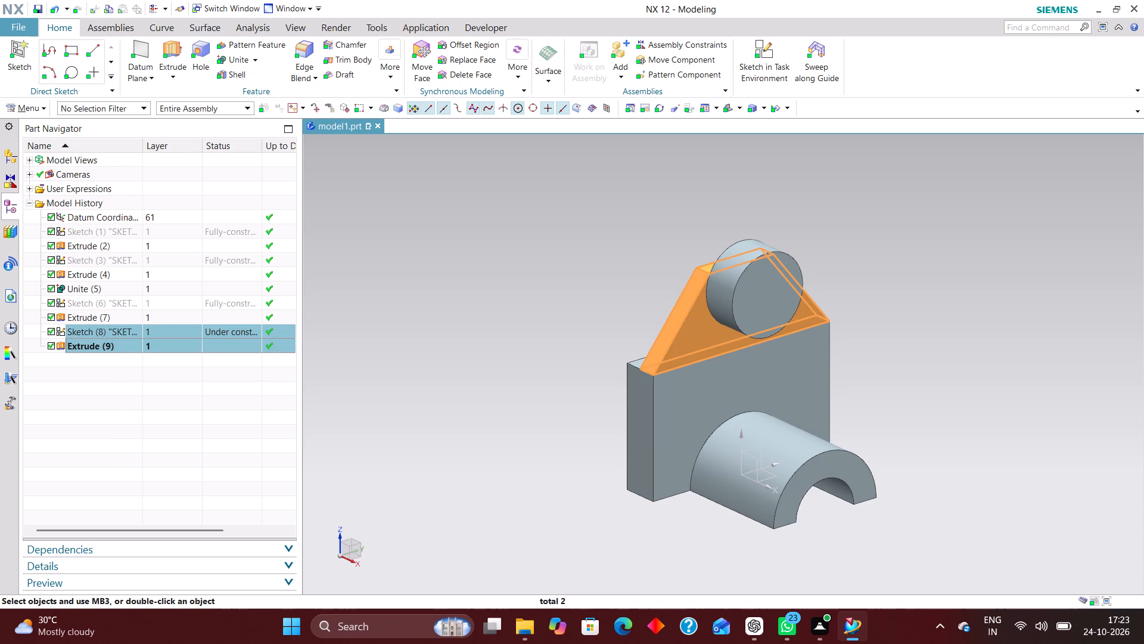
pyautogui.moveTo(122, 333); pyautogui.dragTo(125, 302)
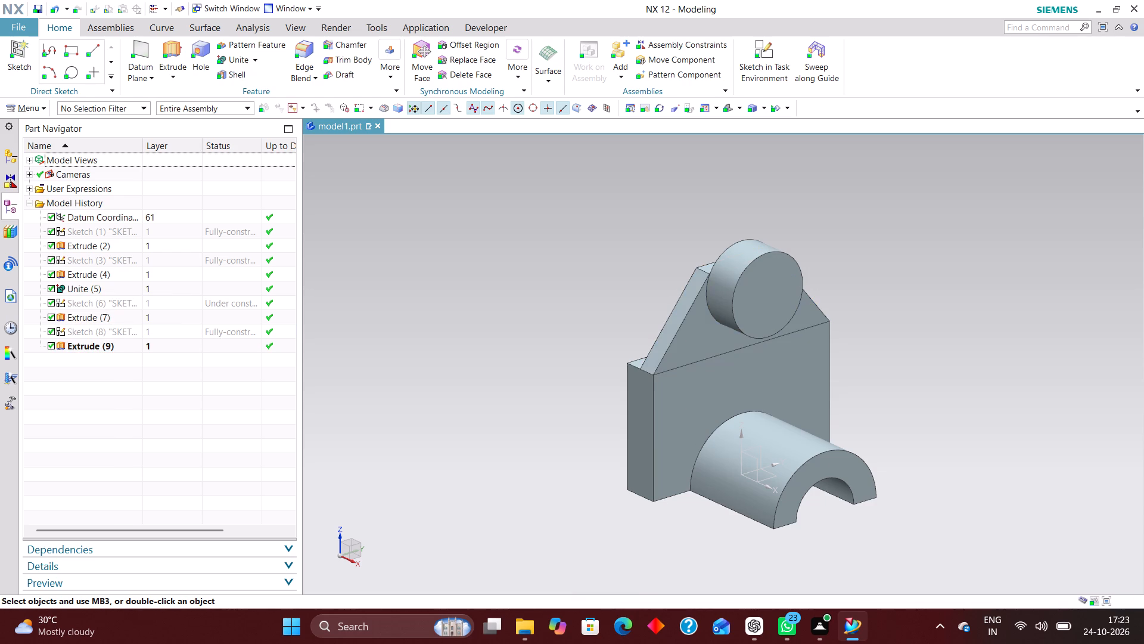
pyautogui.click(117, 317)
pyautogui.click(126, 302)
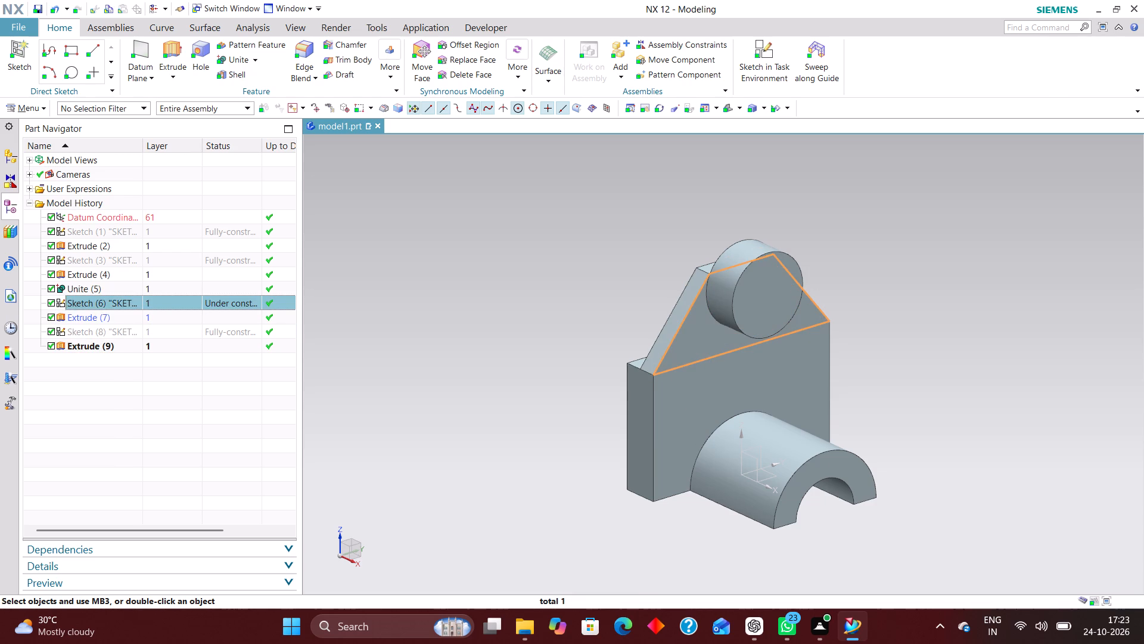
pyautogui.click(478, 330)
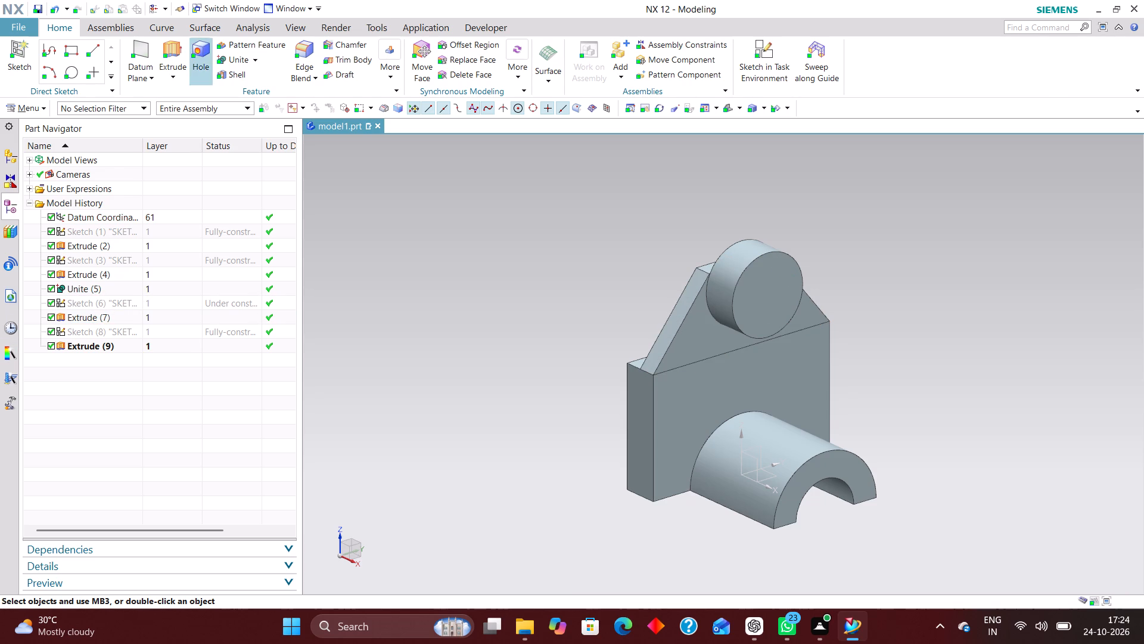
# Unite the plate and half-cylinder body as target with the trapezoidal web as tool.
pyautogui.click(241, 55)
pyautogui.click(691, 377)
pyautogui.click(694, 333)
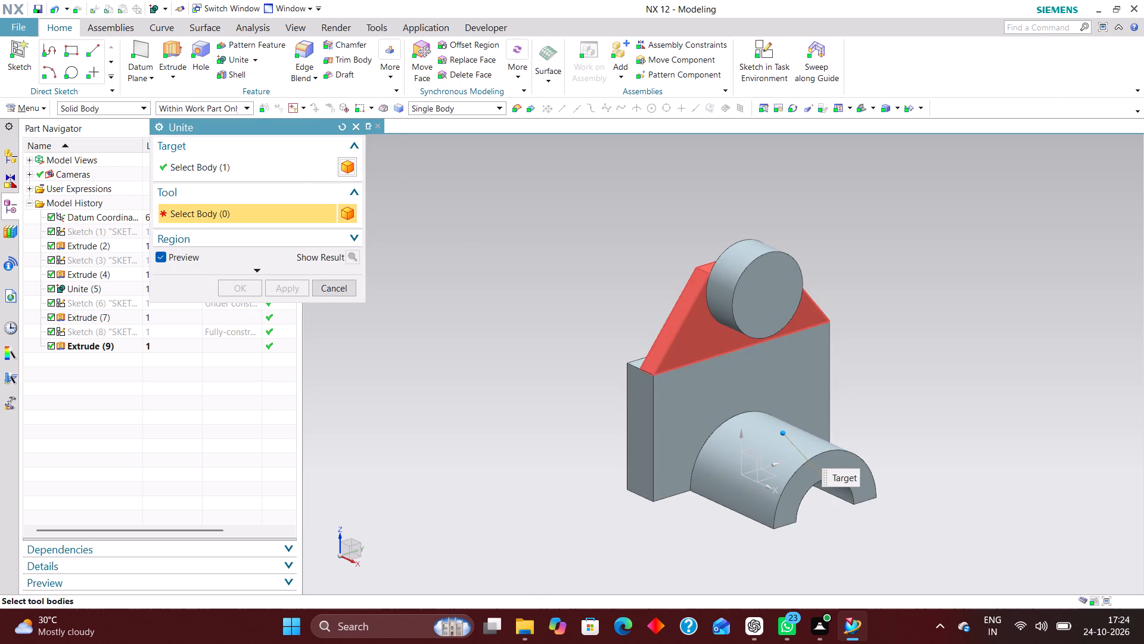
pyautogui.click(242, 288)
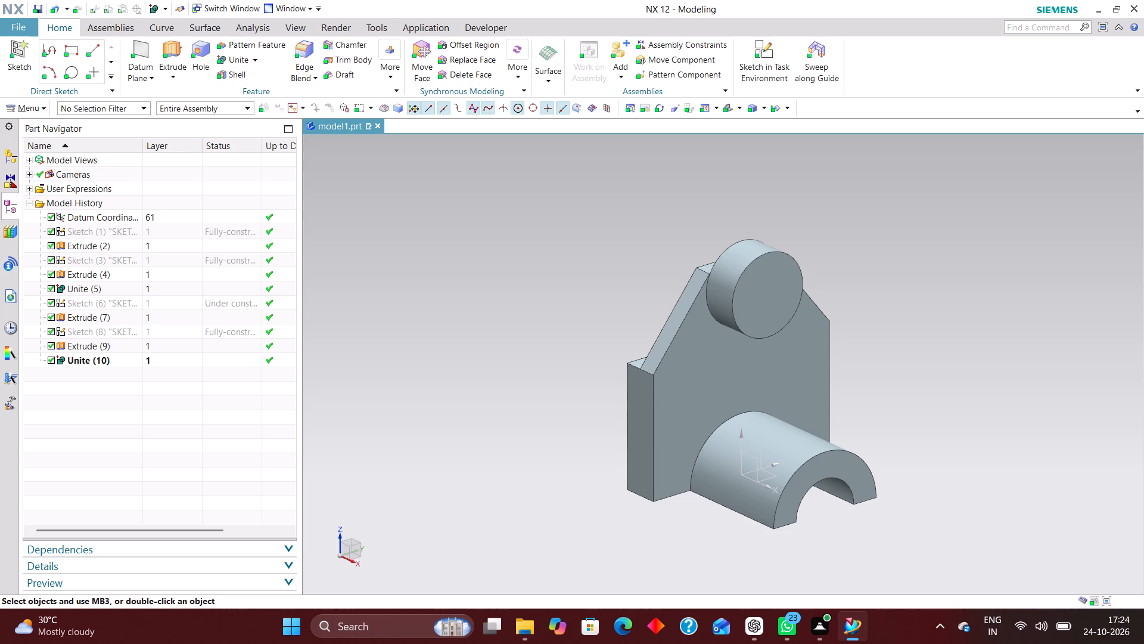
# Edit the upper cylinder's extrude, setting the end distance to 10 mm and the start distance to -30 mm.
pyautogui.doubleClick(748, 263)
pyautogui.moveTo(896, 421); pyautogui.dragTo(950, 415, button='middle')
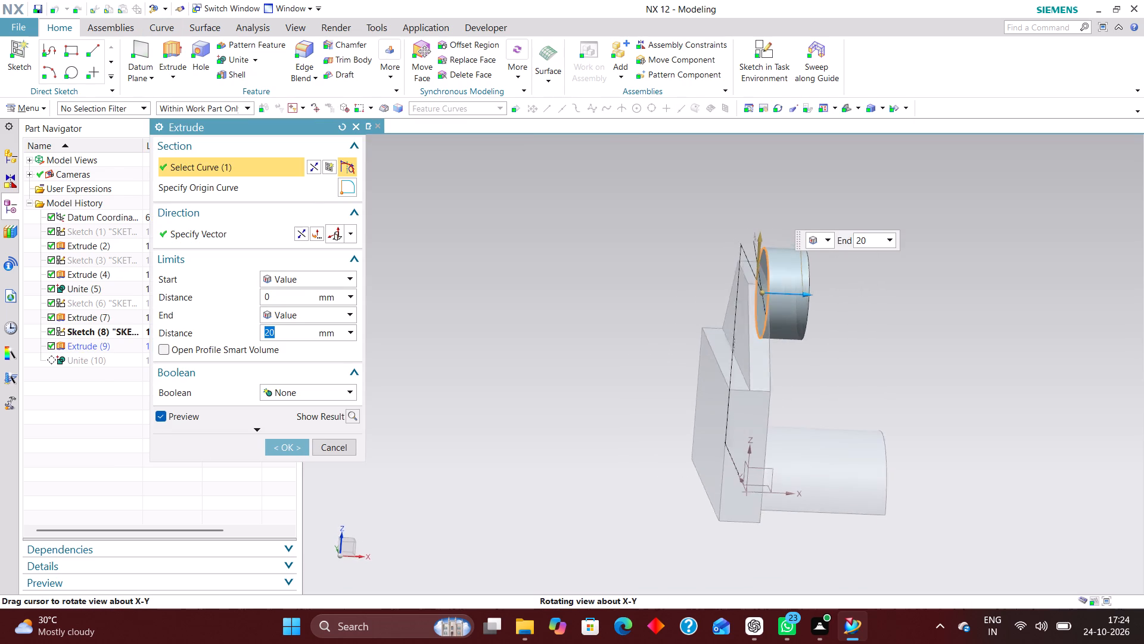
pyautogui.moveTo(950, 415); pyautogui.dragTo(951, 416, button='middle')
pyautogui.moveTo(973, 377); pyautogui.dragTo(817, 386, button='right')
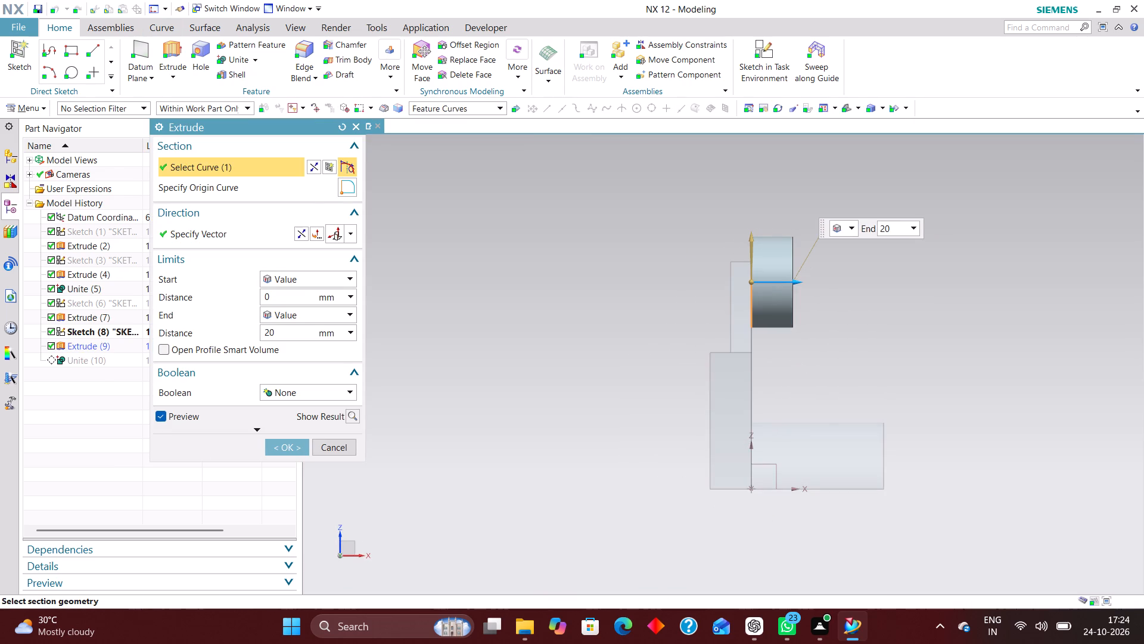
pyautogui.scroll(2, 661, 263)
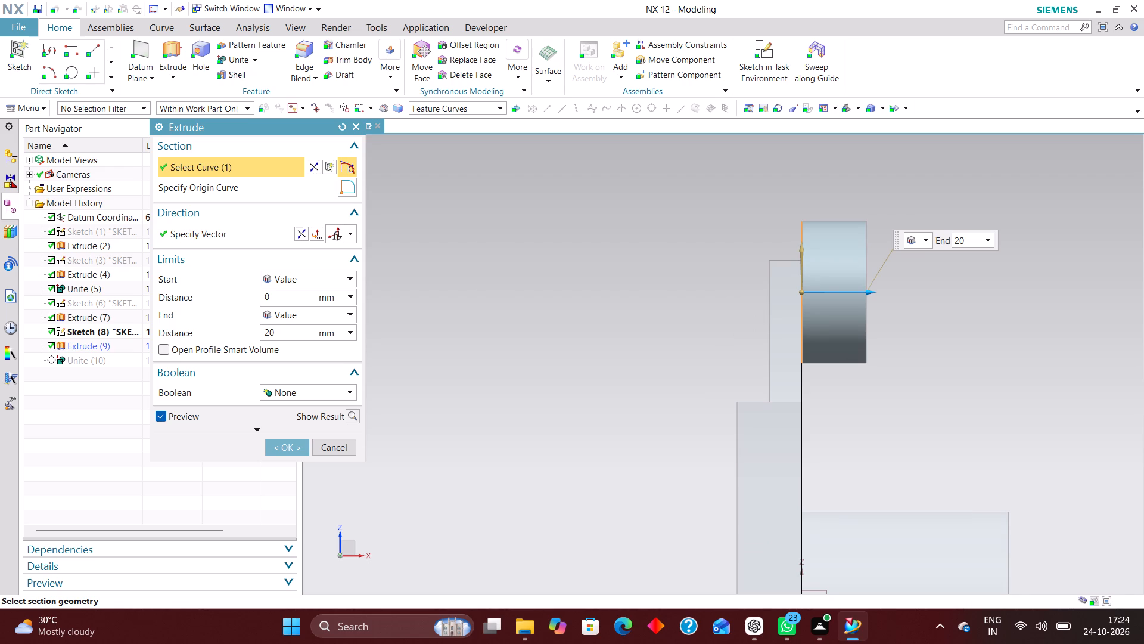
pyautogui.moveTo(284, 331); pyautogui.dragTo(241, 334)
pyautogui.write('10')
pyautogui.press('Return')
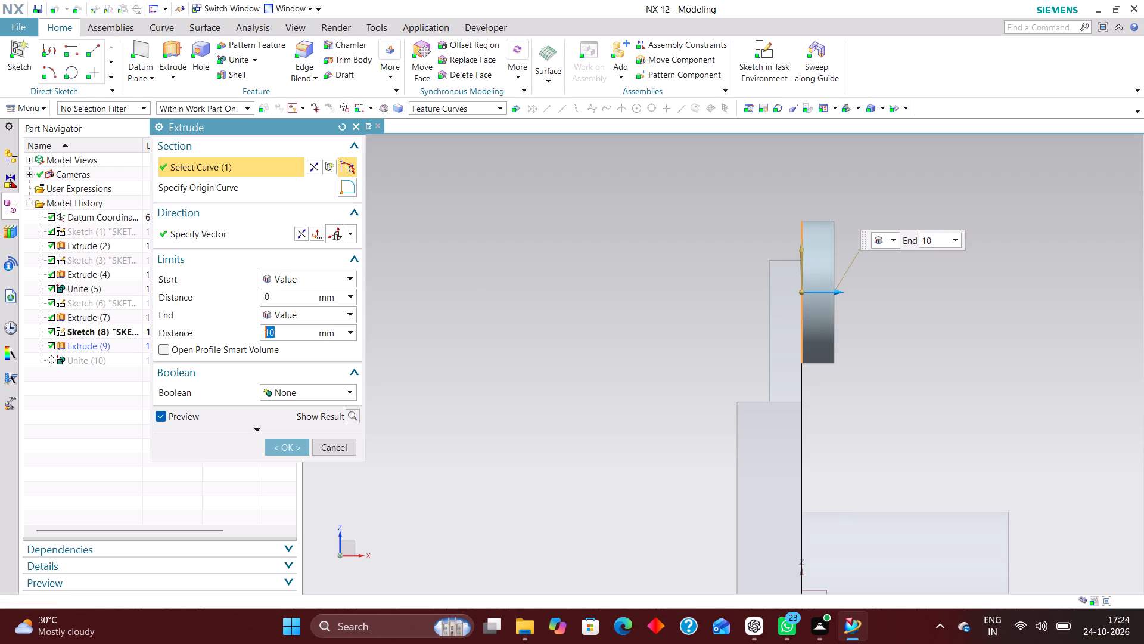
pyautogui.moveTo(276, 295); pyautogui.dragTo(243, 303)
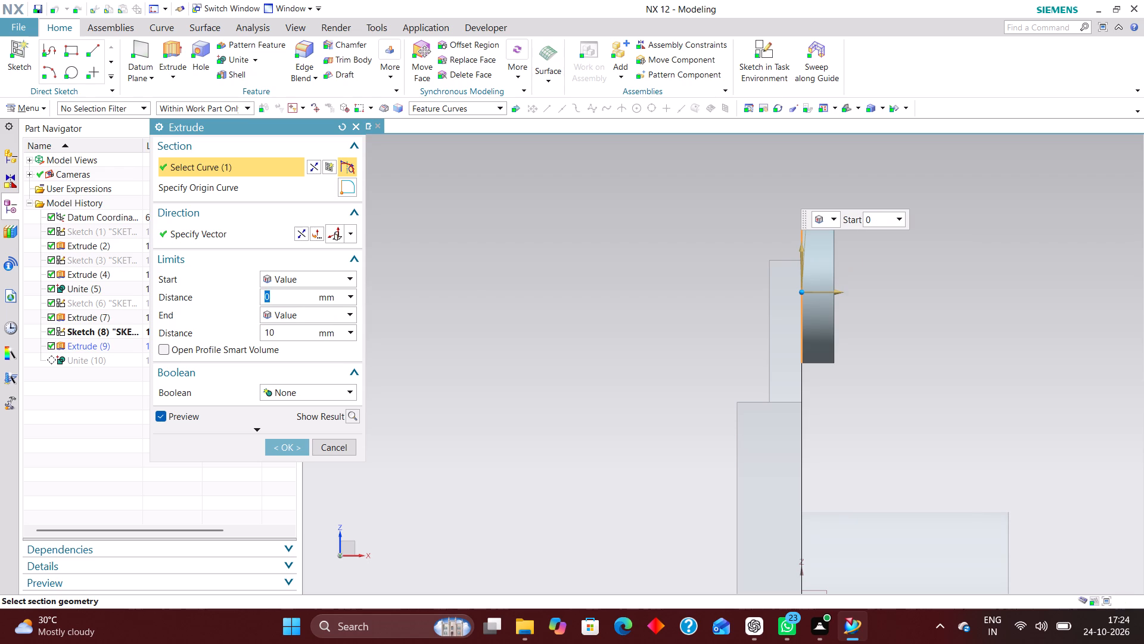
pyautogui.press('-')
pyautogui.write('30')
pyautogui.press('Return')
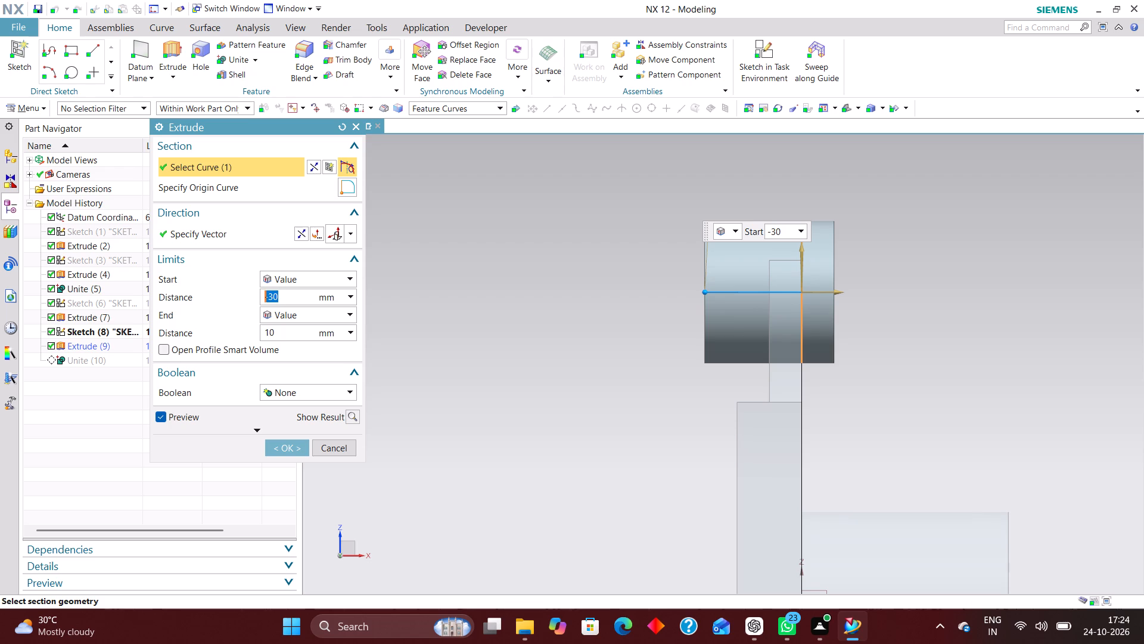
pyautogui.click(291, 446)
# Unite the plate and web body as target with the upper cylinder as tool.
pyautogui.scroll(-2, 595, 361)
pyautogui.moveTo(837, 373); pyautogui.dragTo(834, 373, button='middle')
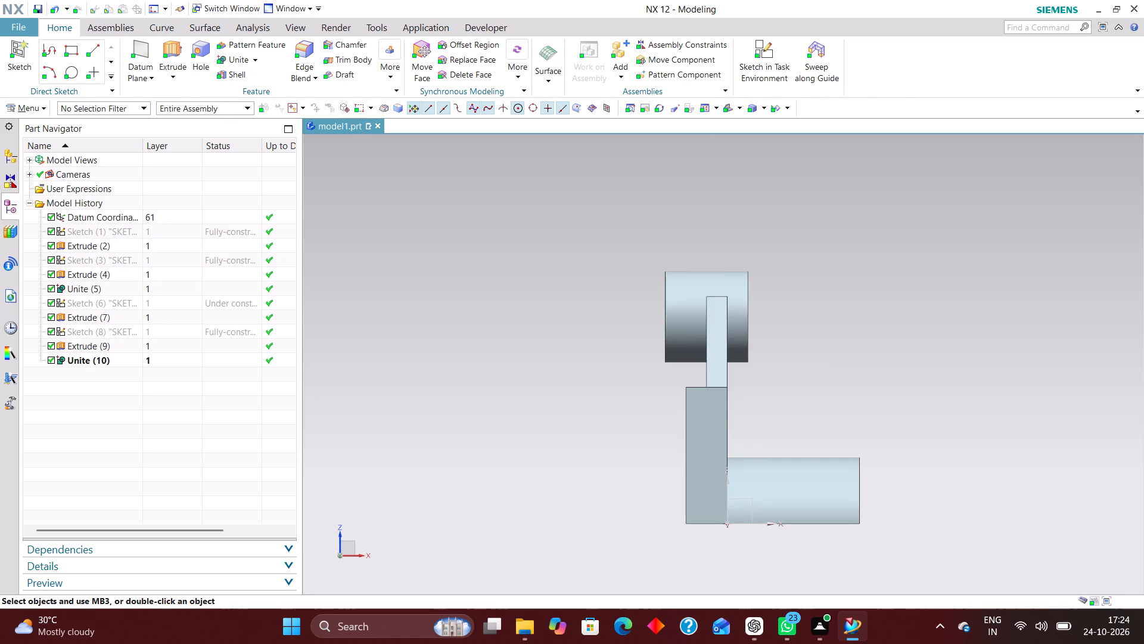
pyautogui.moveTo(834, 373); pyautogui.dragTo(802, 378, button='middle')
pyautogui.scroll(2, 682, 324)
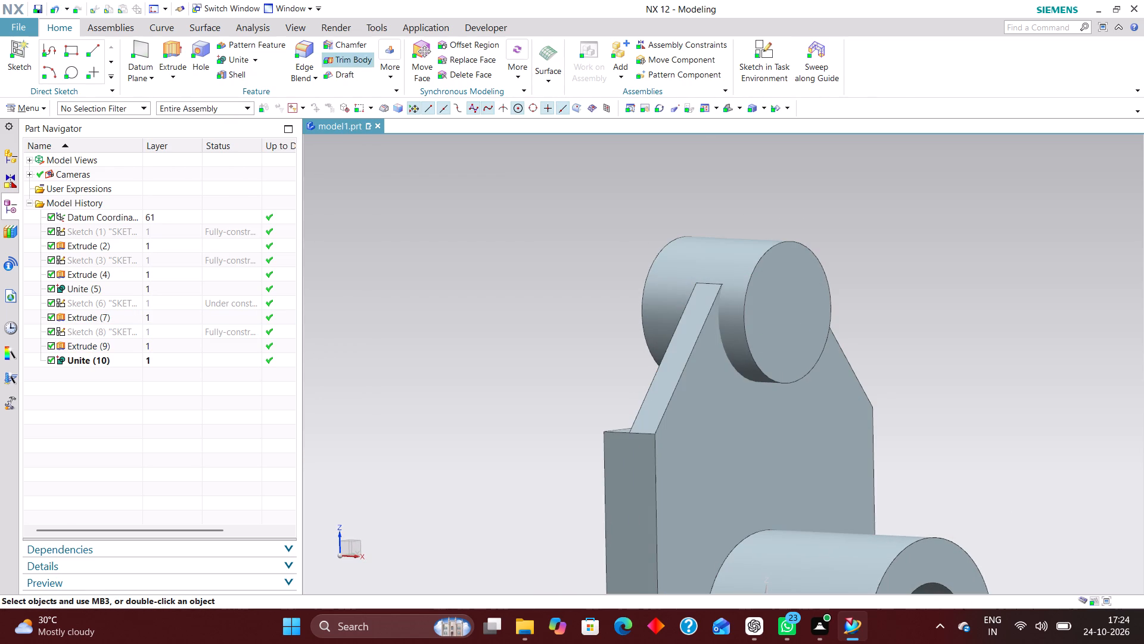
pyautogui.click(233, 61)
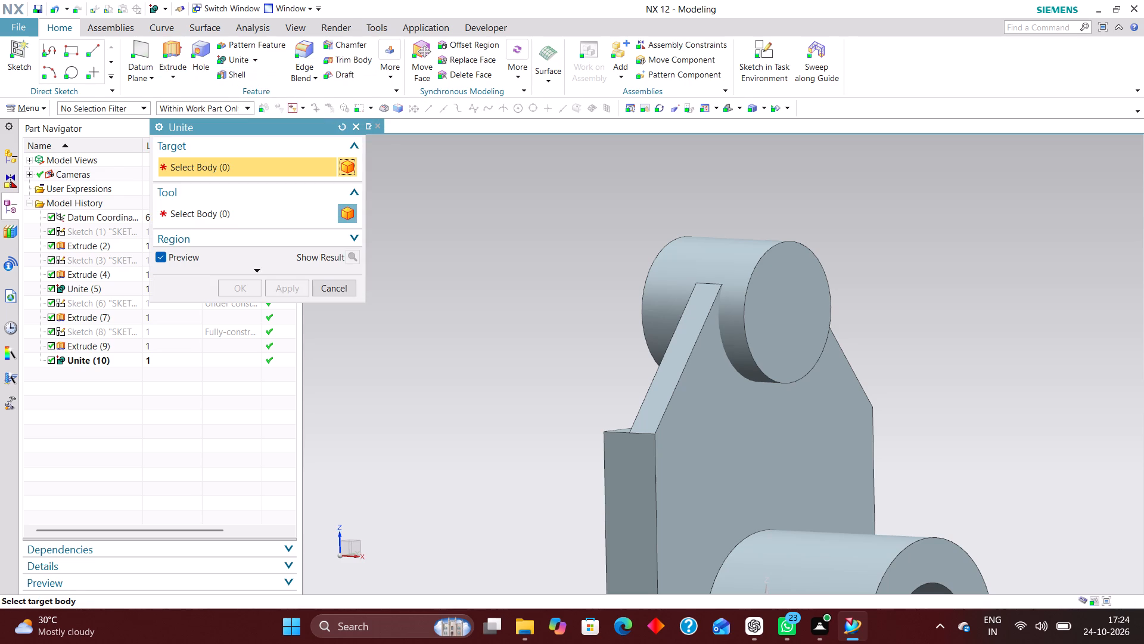
pyautogui.click(723, 462)
pyautogui.click(793, 304)
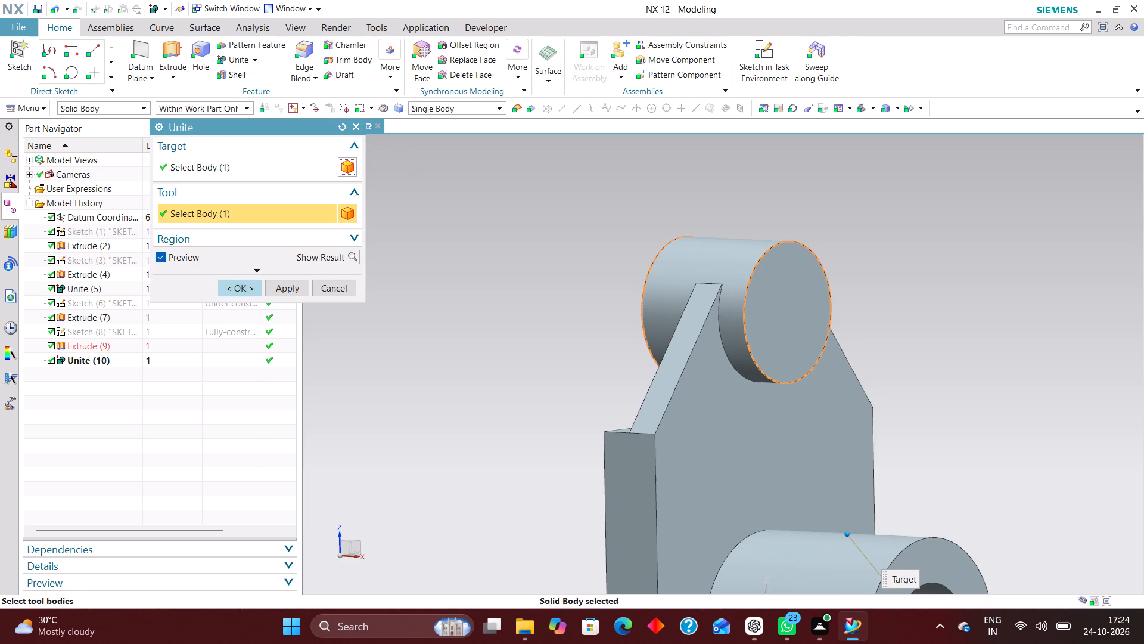
pyautogui.click(248, 286)
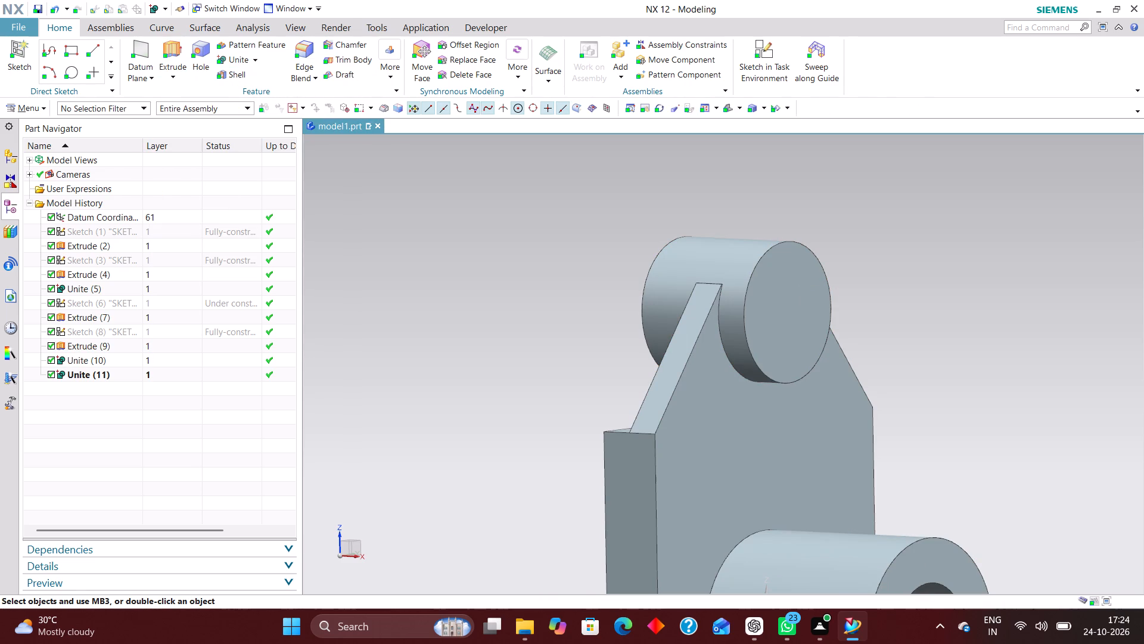
# Create a sketch in the task environment on the XZ plane of the datum coordinate system.
pyautogui.scroll(-2, 549, 274)
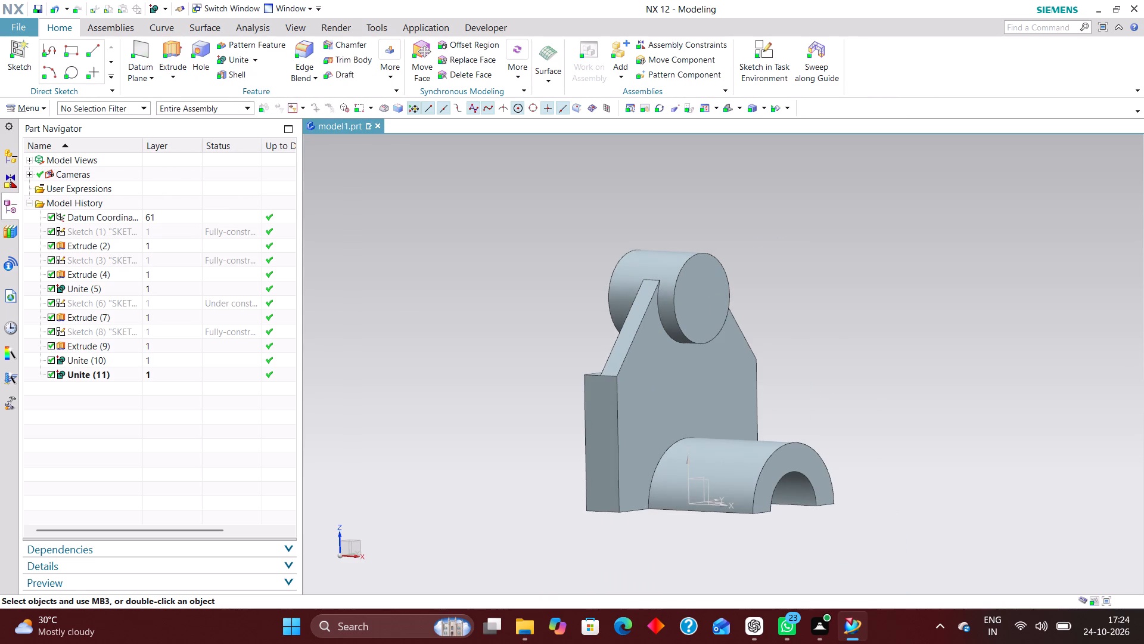
pyautogui.click(772, 48)
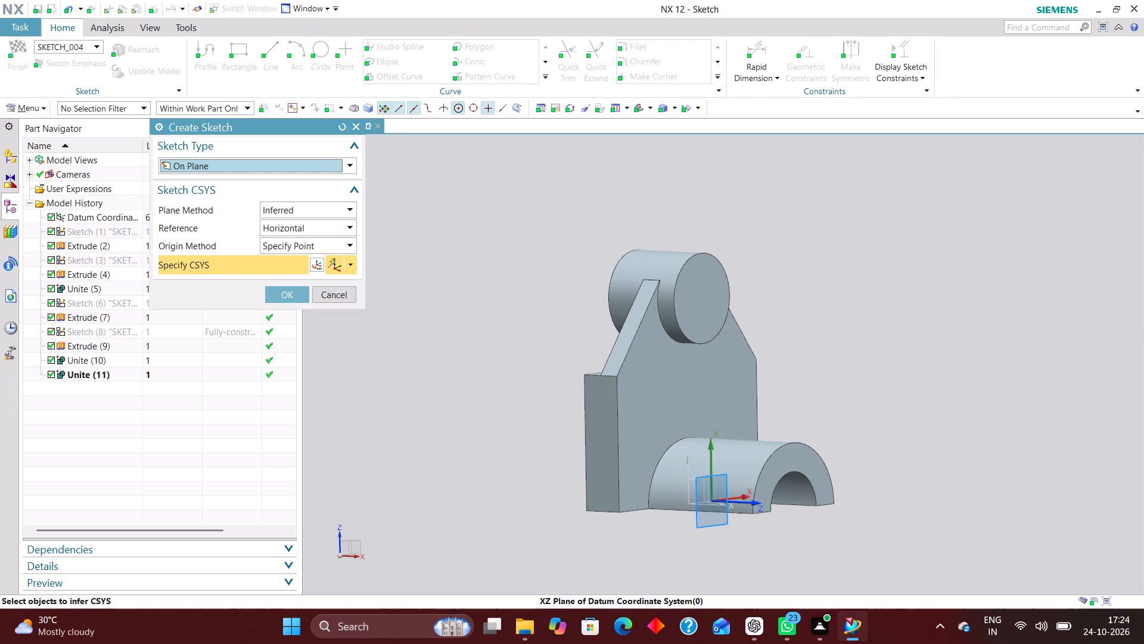
pyautogui.click(702, 482)
pyautogui.click(346, 129)
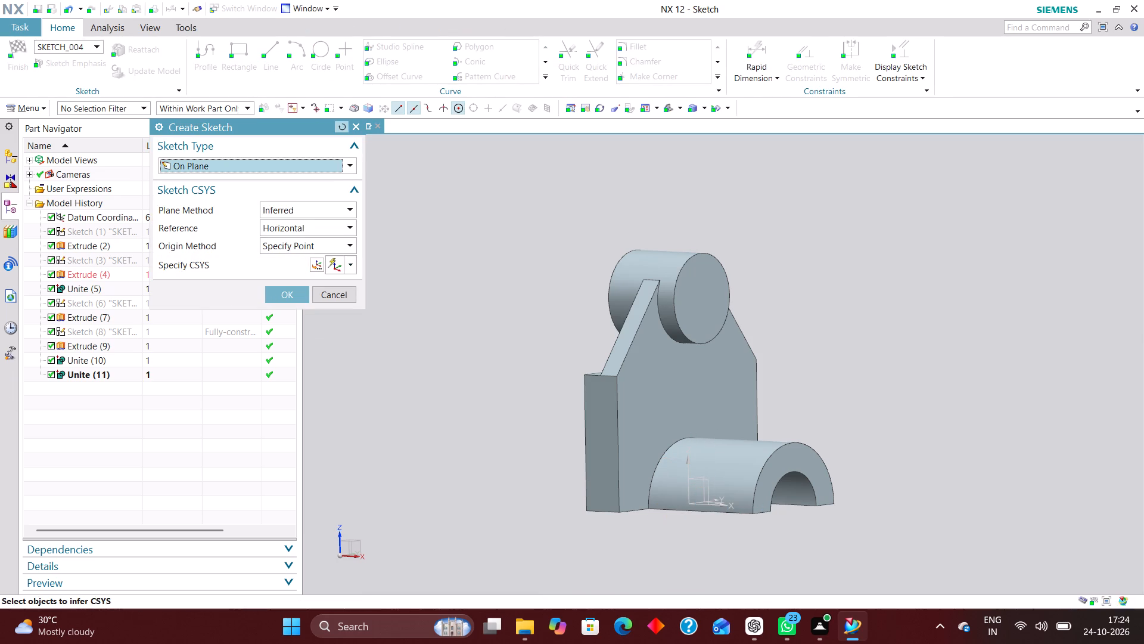
pyautogui.scroll(11, 695, 526)
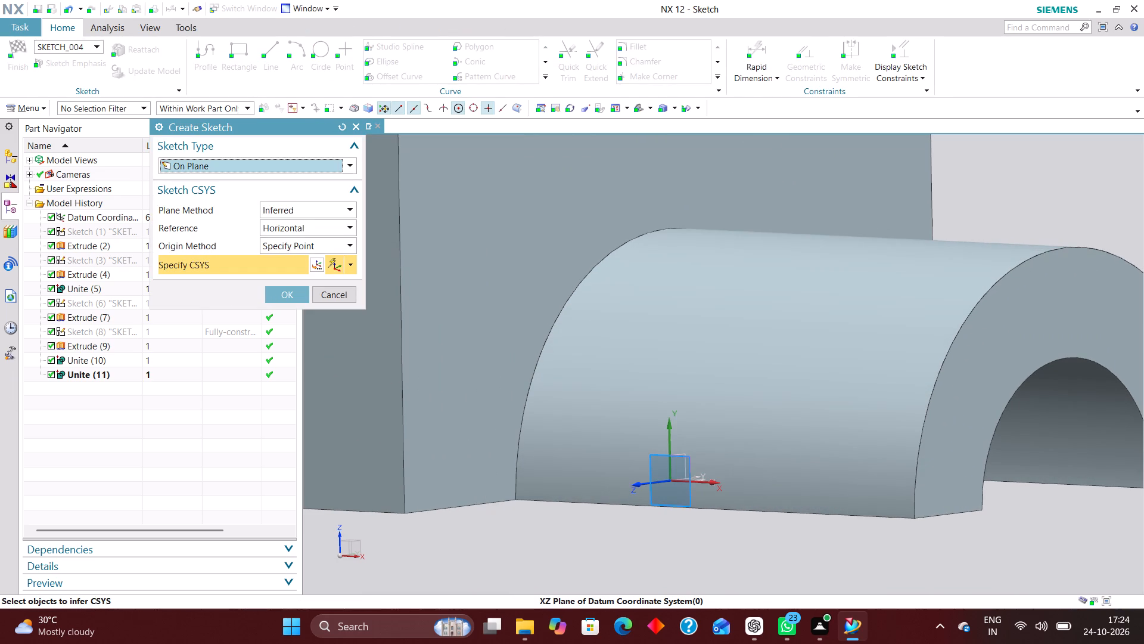
pyautogui.scroll(-6, 721, 436)
pyautogui.moveTo(828, 499); pyautogui.dragTo(813, 536, button='middle')
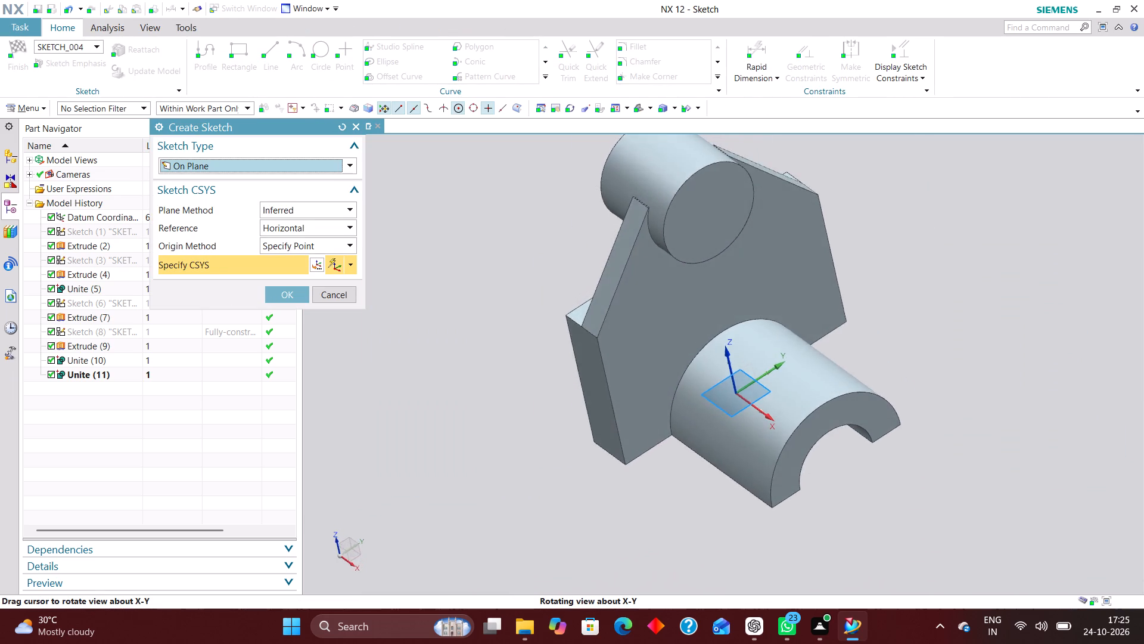
pyautogui.moveTo(813, 536); pyautogui.dragTo(840, 520, button='middle')
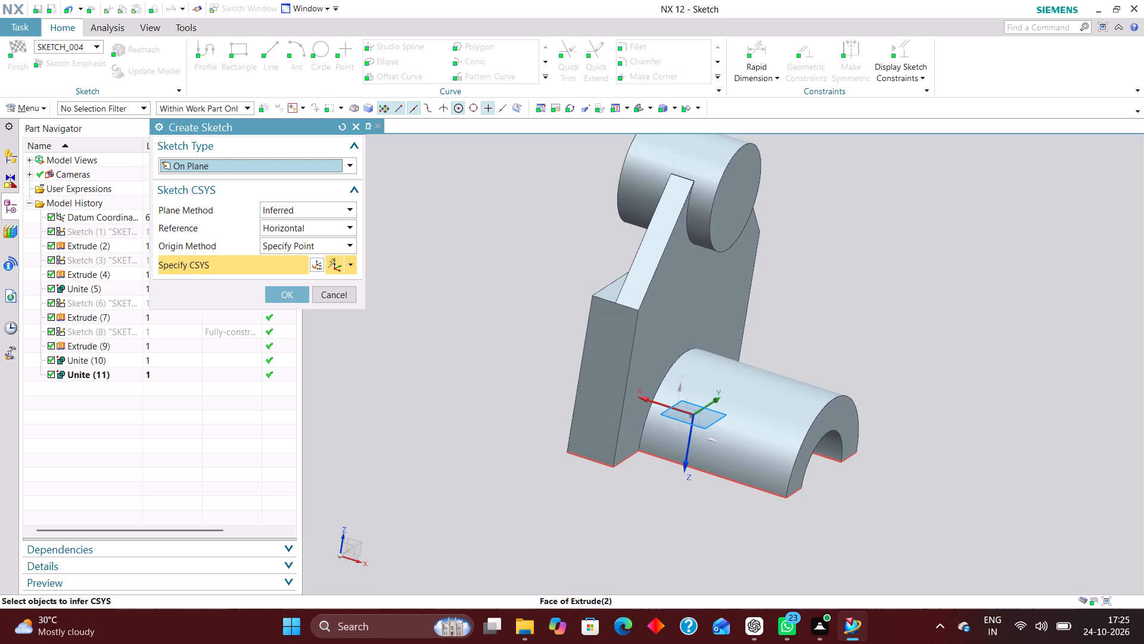
pyautogui.click(689, 410)
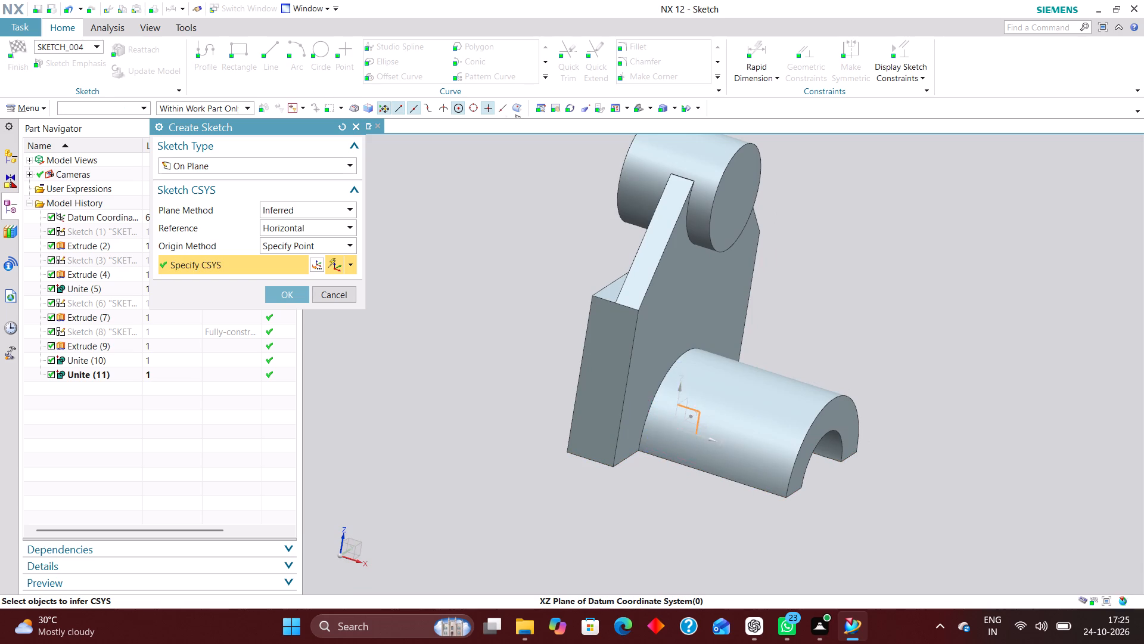
pyautogui.click(296, 295)
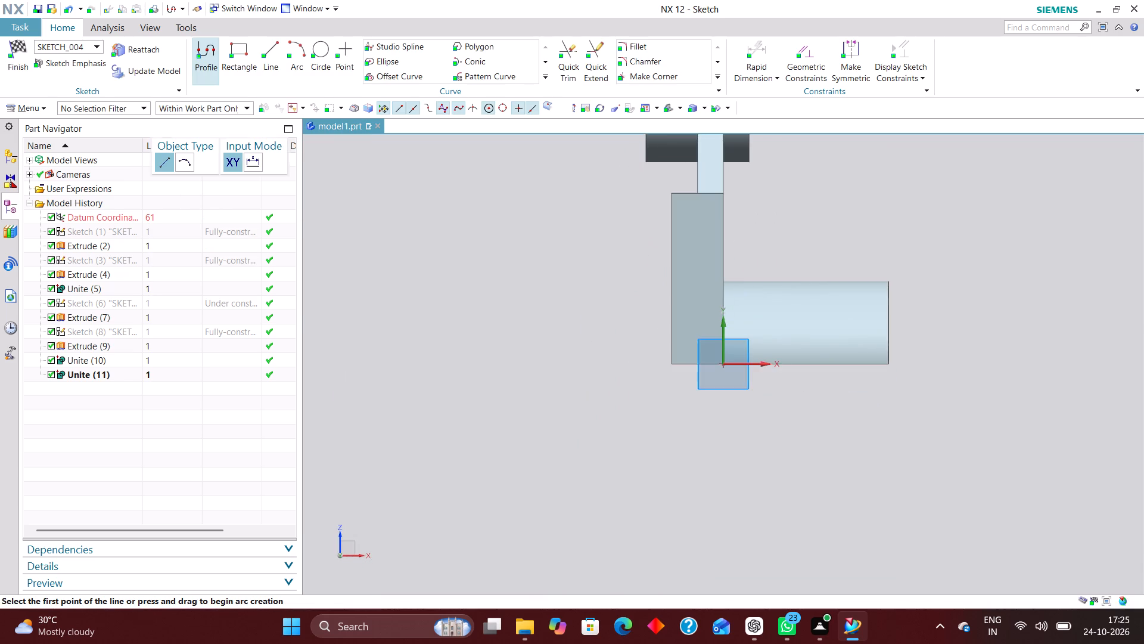
# Sketch a right triangle of vertical, horizontal and sloping lines in front of the web and above the half-cylinder.
pyautogui.scroll(-5, 564, 434)
pyautogui.scroll(3, 643, 414)
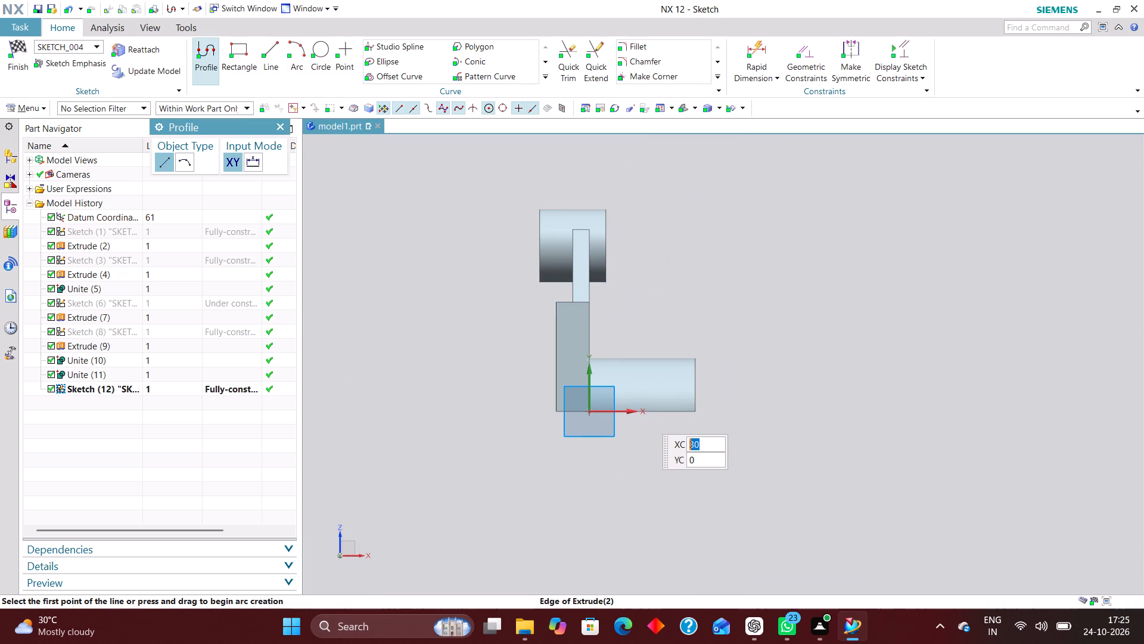
pyautogui.click(265, 57)
pyautogui.scroll(4, 608, 316)
pyautogui.click(576, 246)
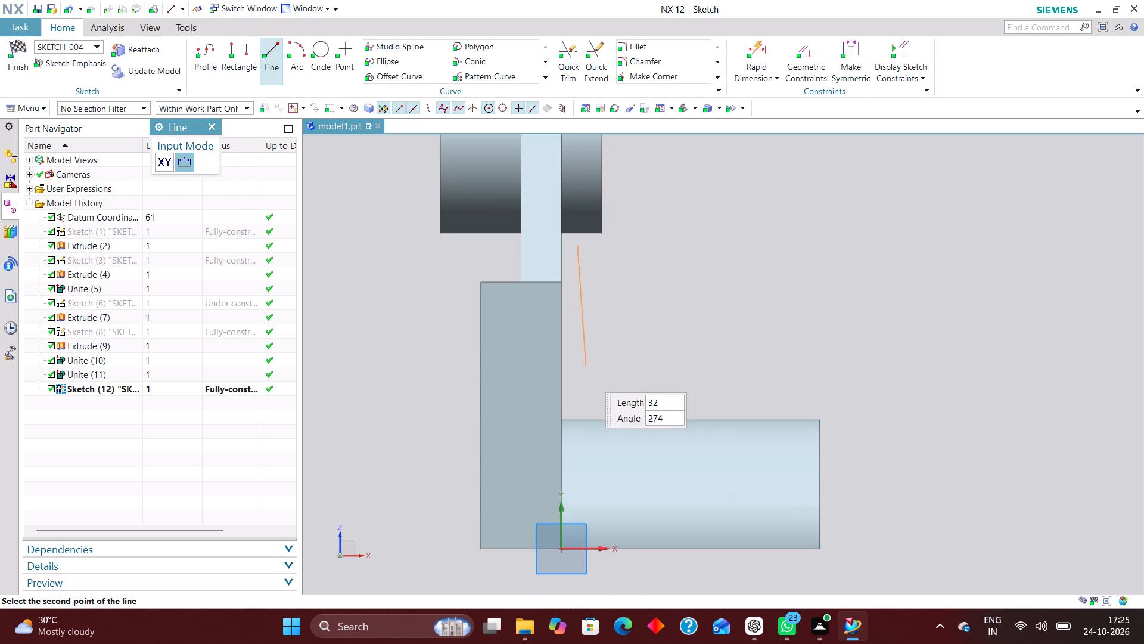
pyautogui.click(578, 409)
pyautogui.click(579, 409)
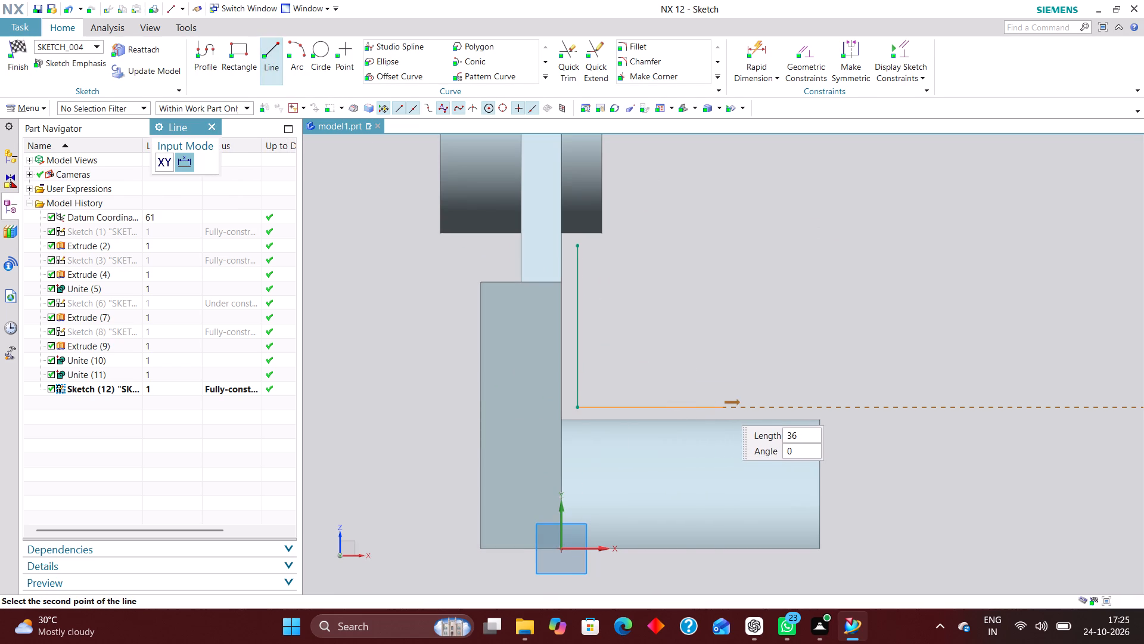
pyautogui.click(819, 408)
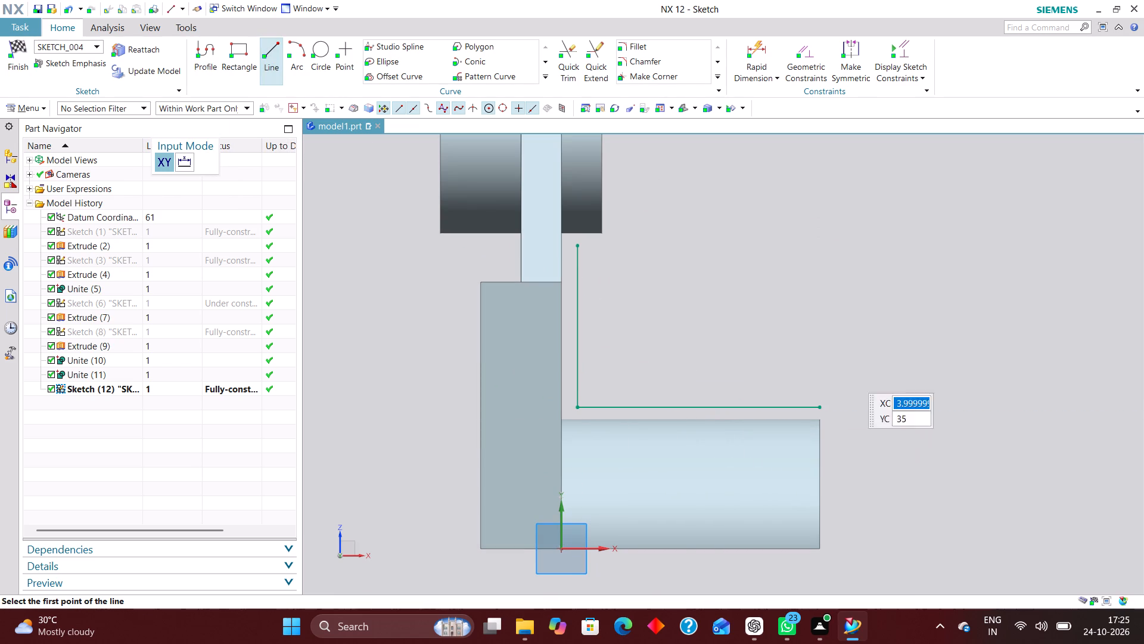
pyautogui.click(576, 248)
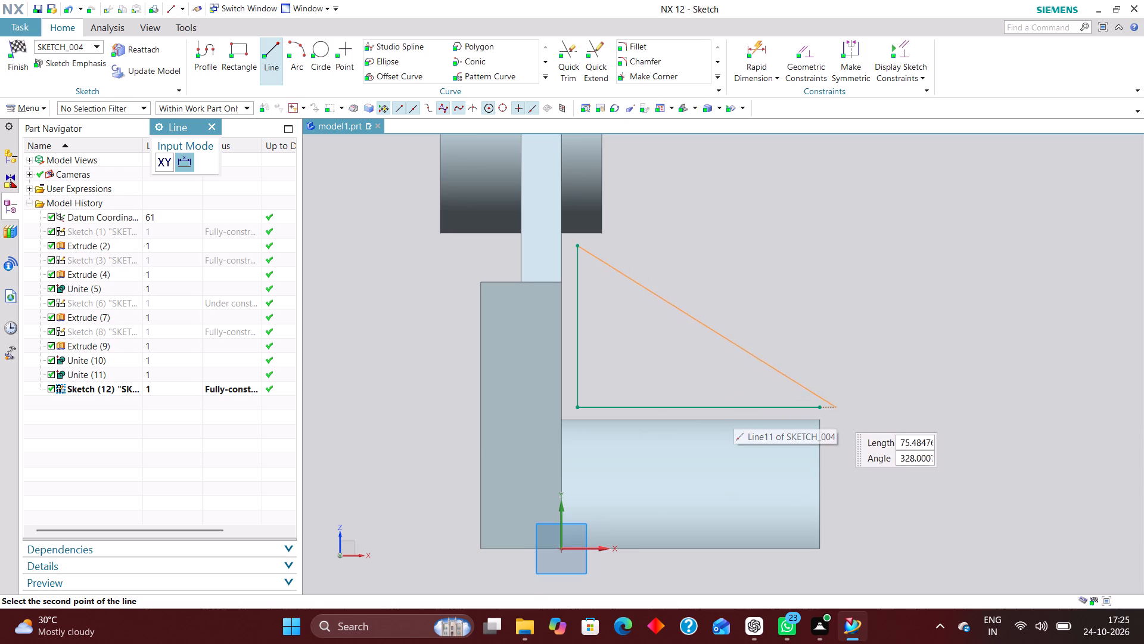
pyautogui.click(820, 408)
pyautogui.click(214, 125)
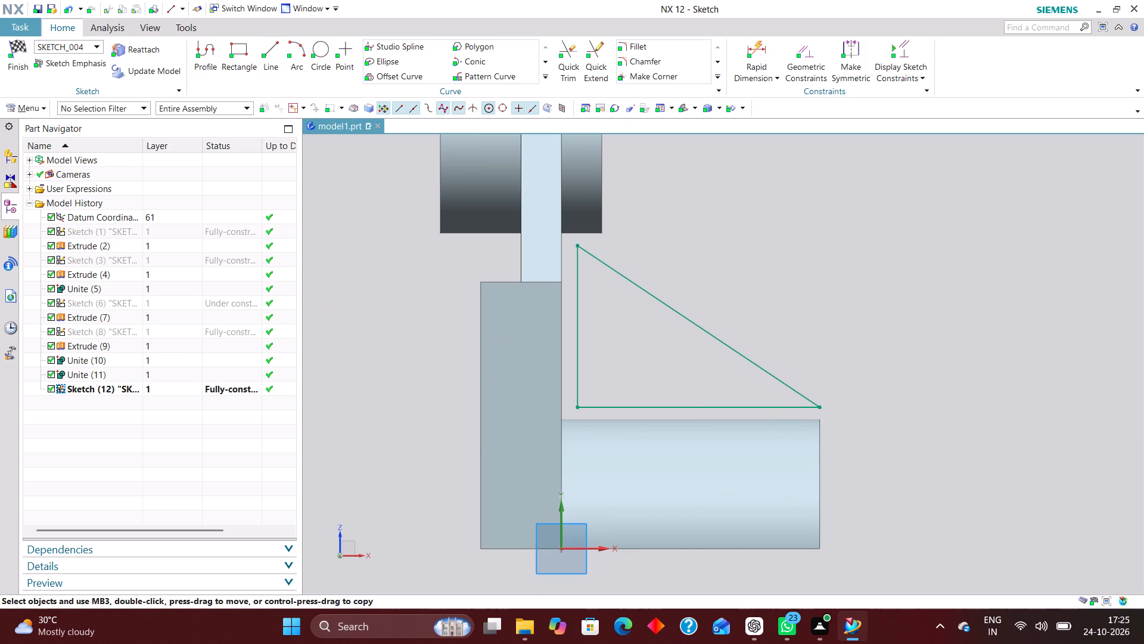
# Constrain the triangle's vertical line to lie on the sketch's vertical axis.
pyautogui.click(756, 50)
pyautogui.click(358, 128)
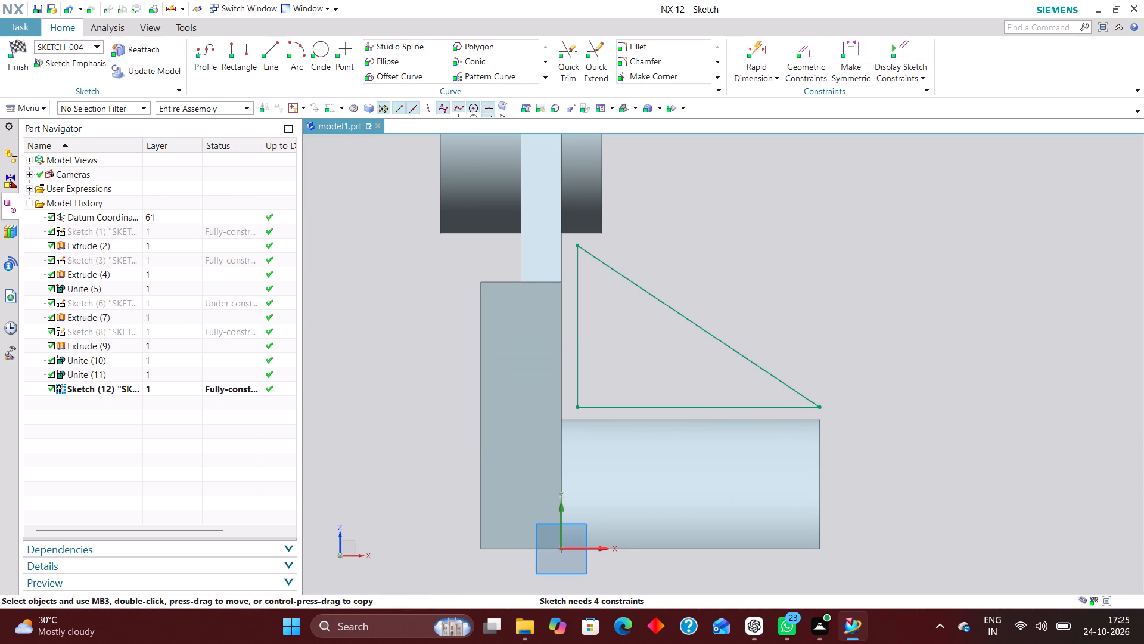
pyautogui.click(808, 48)
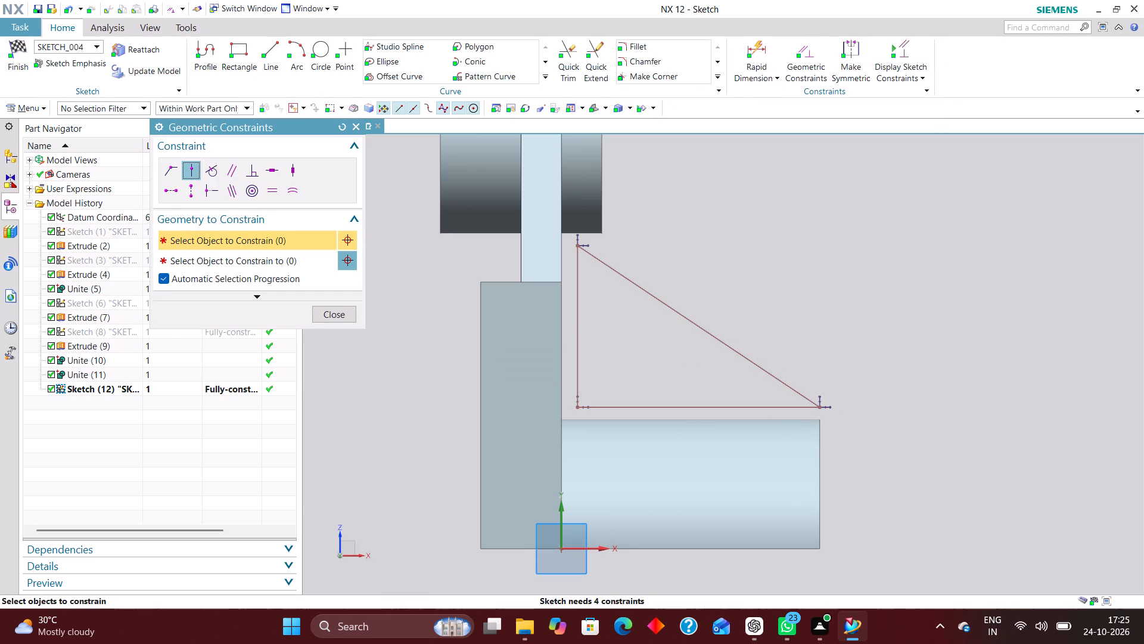
pyautogui.click(577, 328)
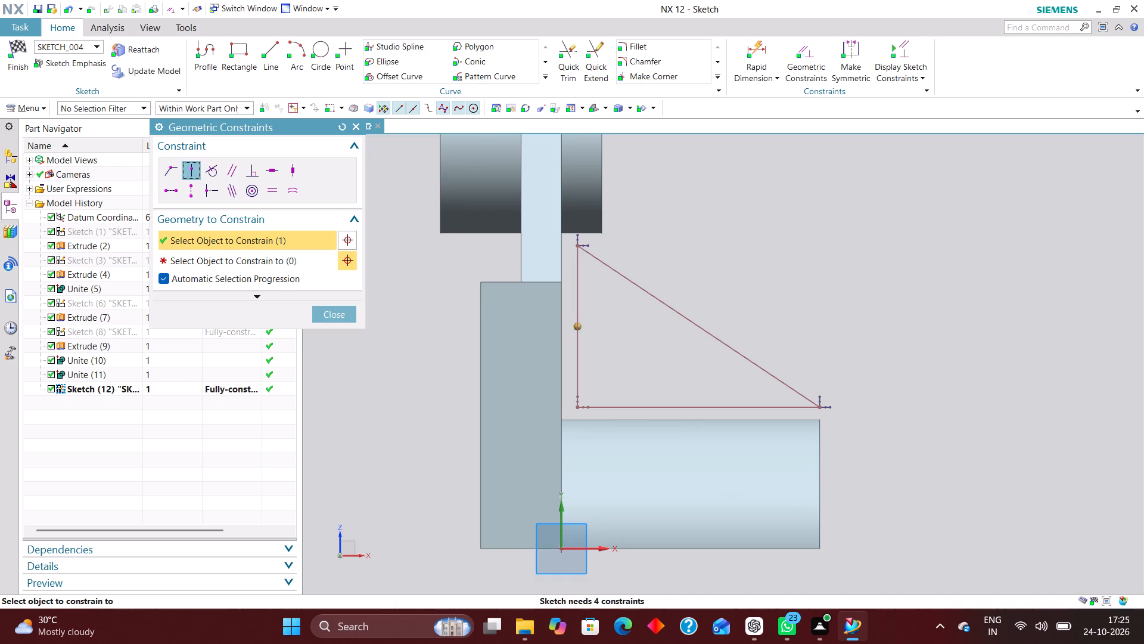
pyautogui.click(561, 528)
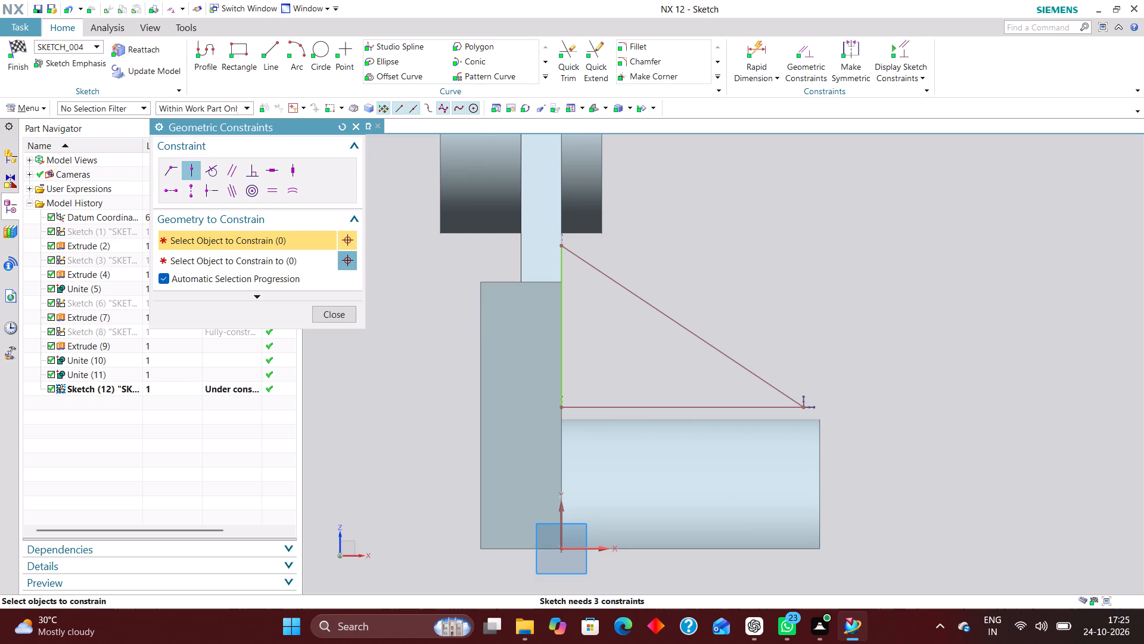
# Dimension the triangle's horizontal line 32 mm above the horizontal axis and set its length to 64 mm.
pyautogui.click(767, 53)
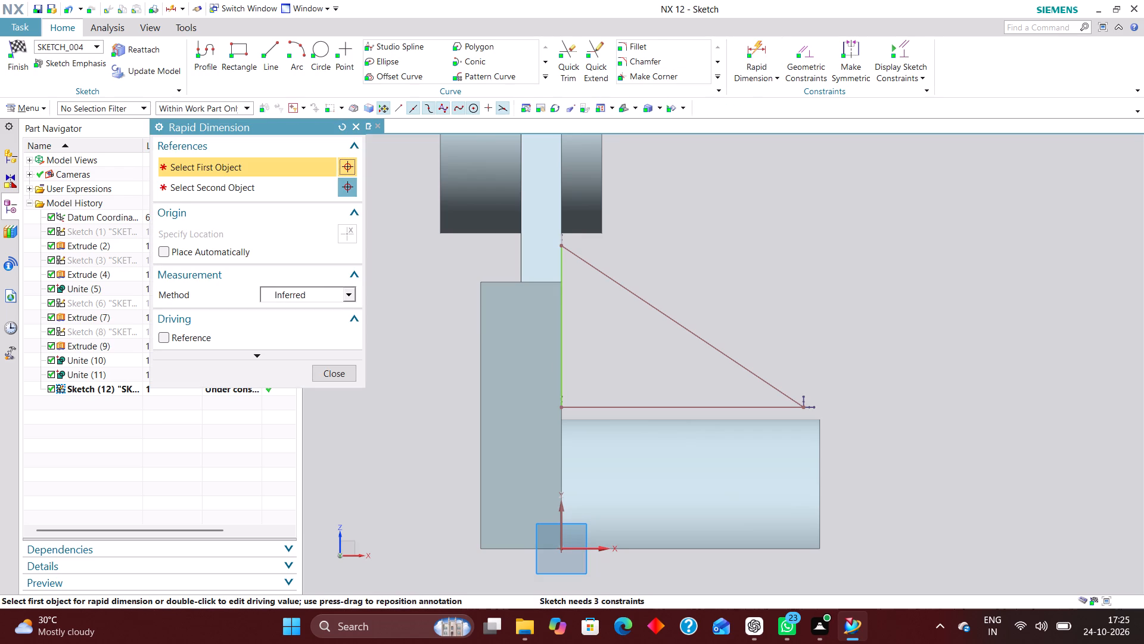
pyautogui.click(587, 551)
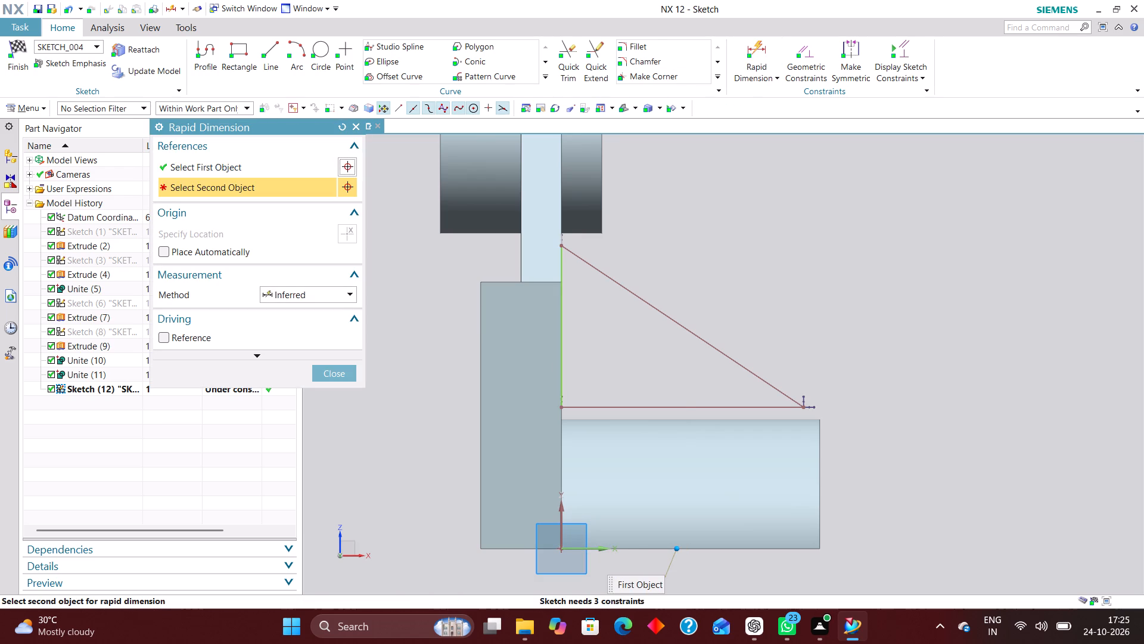
pyautogui.click(661, 405)
pyautogui.click(879, 448)
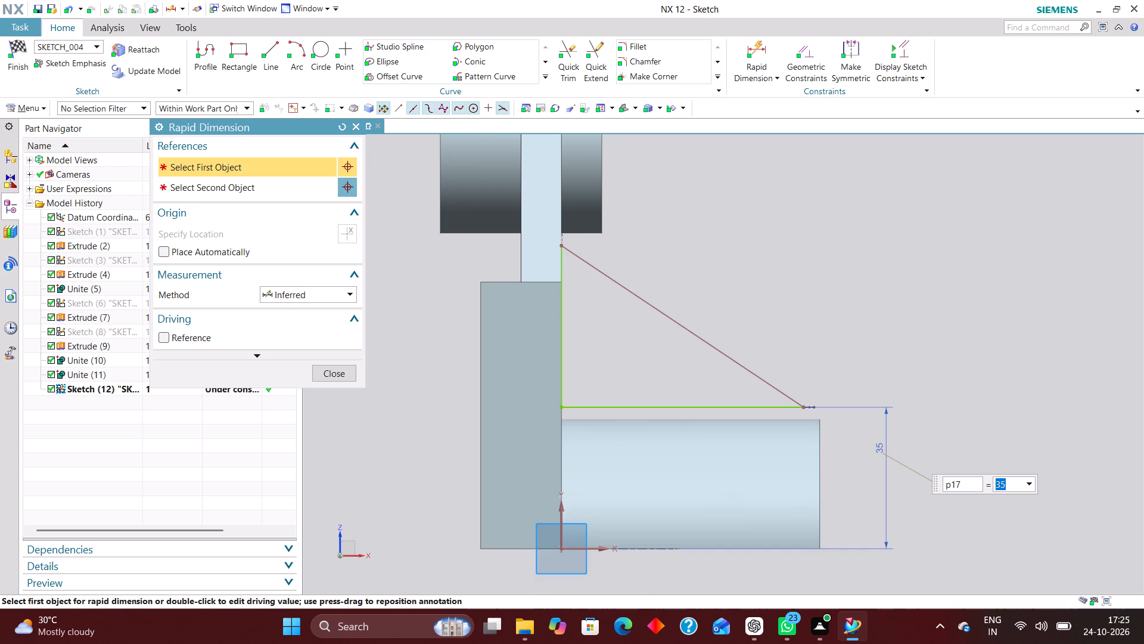
pyautogui.write('32')
pyautogui.press('Return')
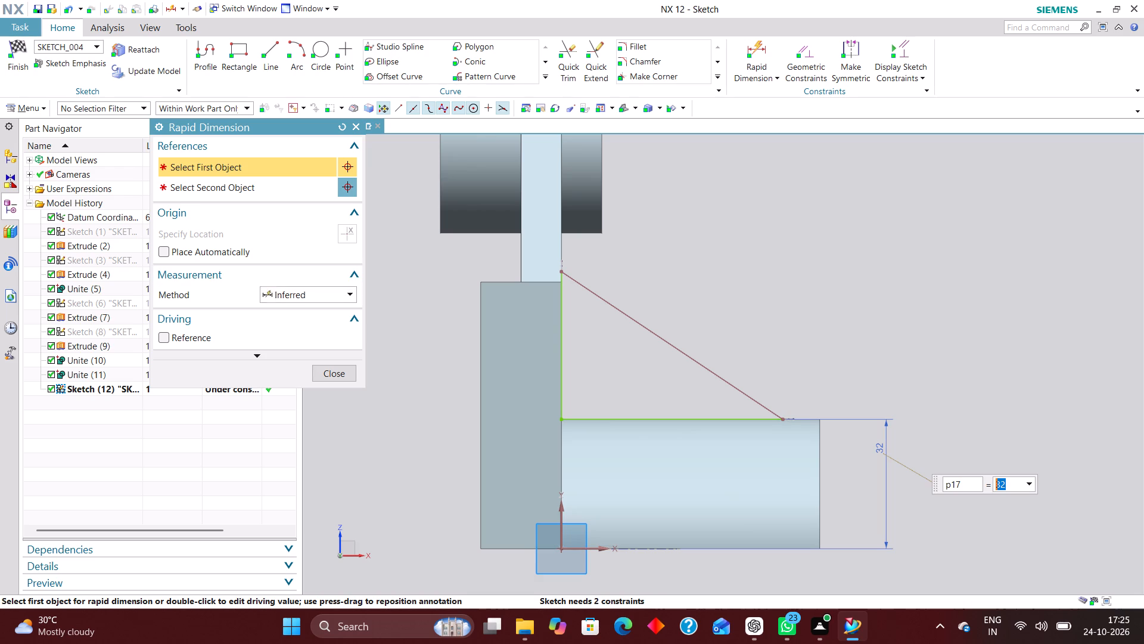
pyautogui.click(745, 417)
pyautogui.click(686, 577)
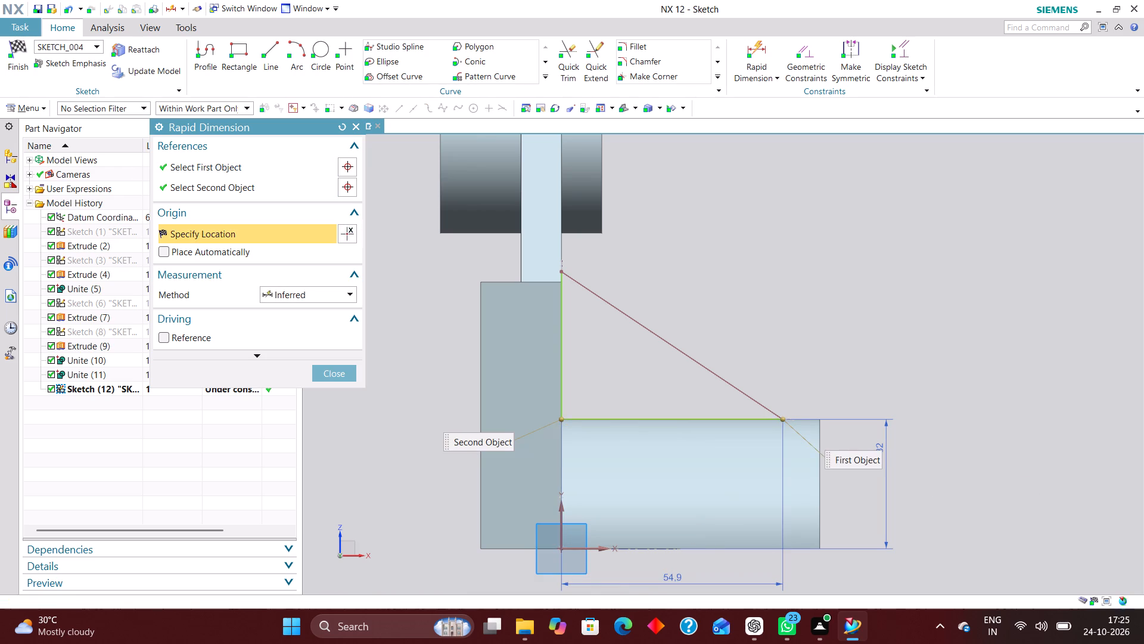
pyautogui.write('64')
pyautogui.press('Return')
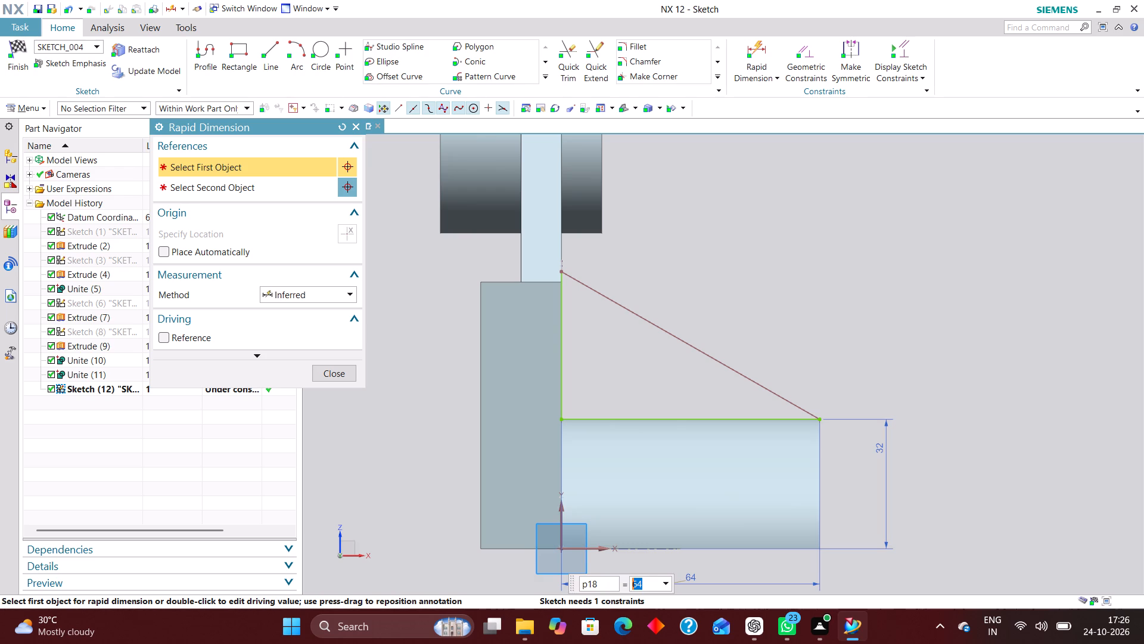
# Dimension the triangle's vertical side, trying 40 mm before setting 50 mm, and finish the sketch.
pyautogui.click(562, 357)
pyautogui.click(439, 336)
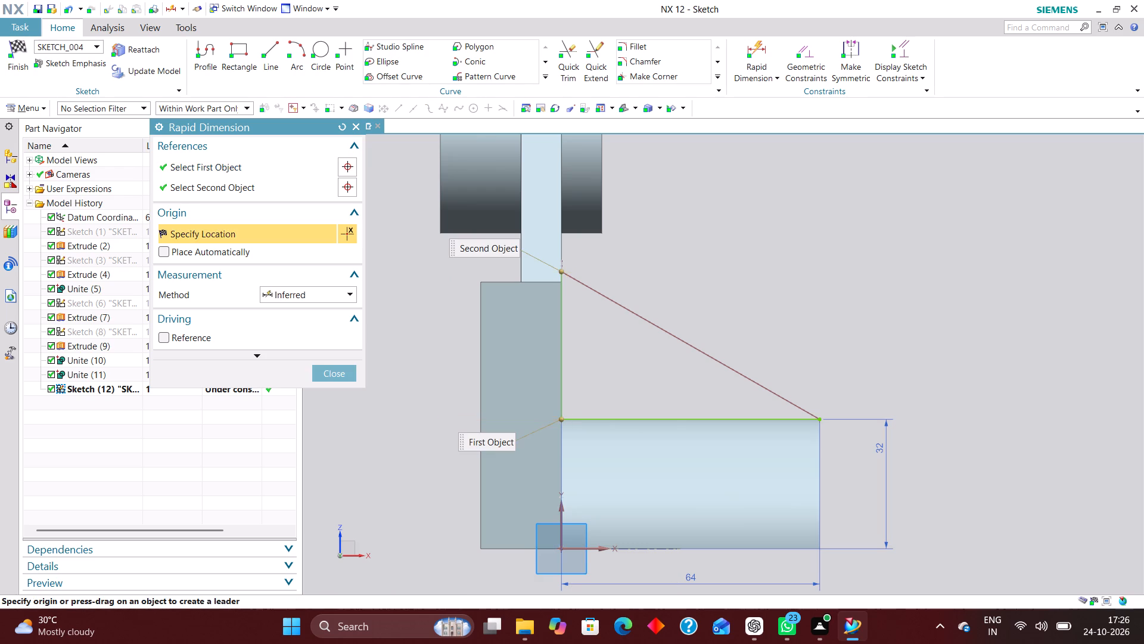
pyautogui.write('40')
pyautogui.press('Return')
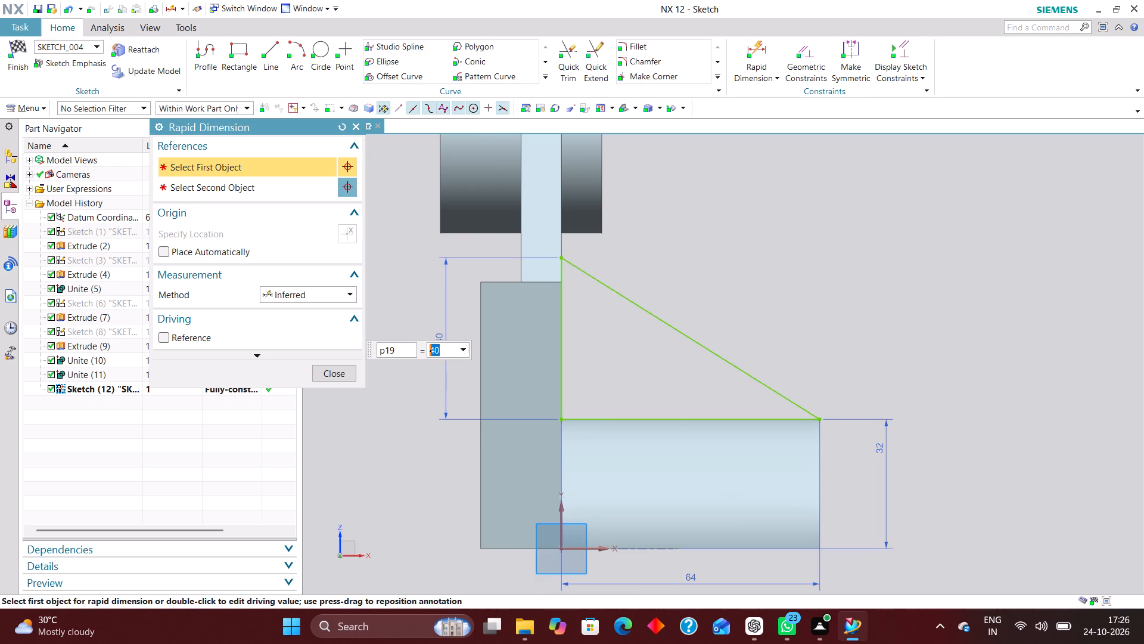
pyautogui.write('50')
pyautogui.press('Return')
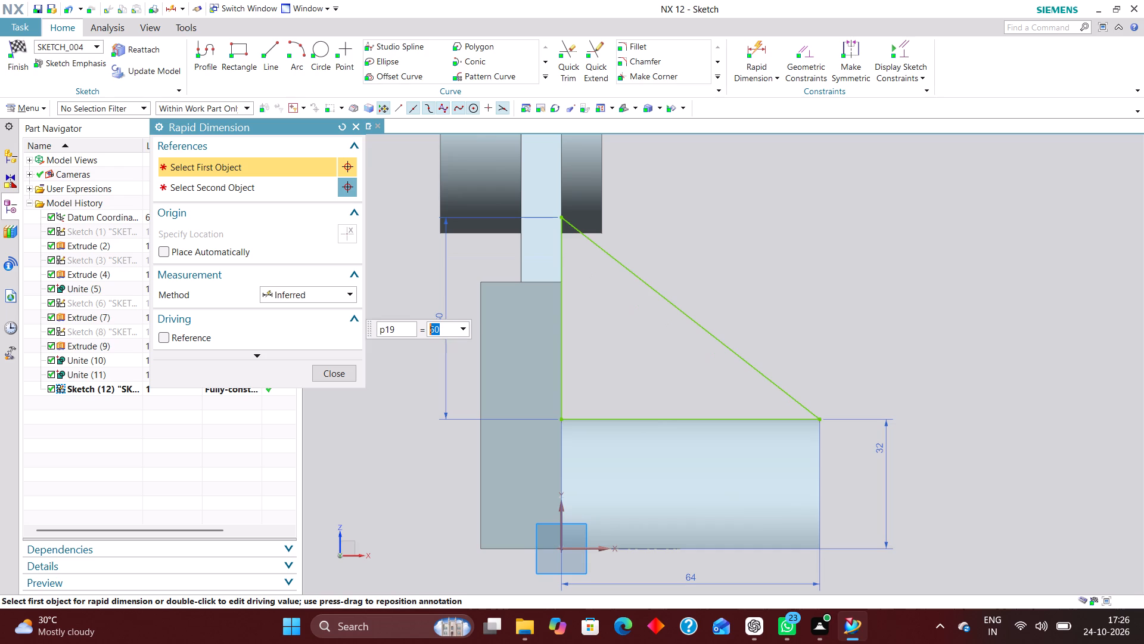
pyautogui.click(341, 376)
pyautogui.click(17, 43)
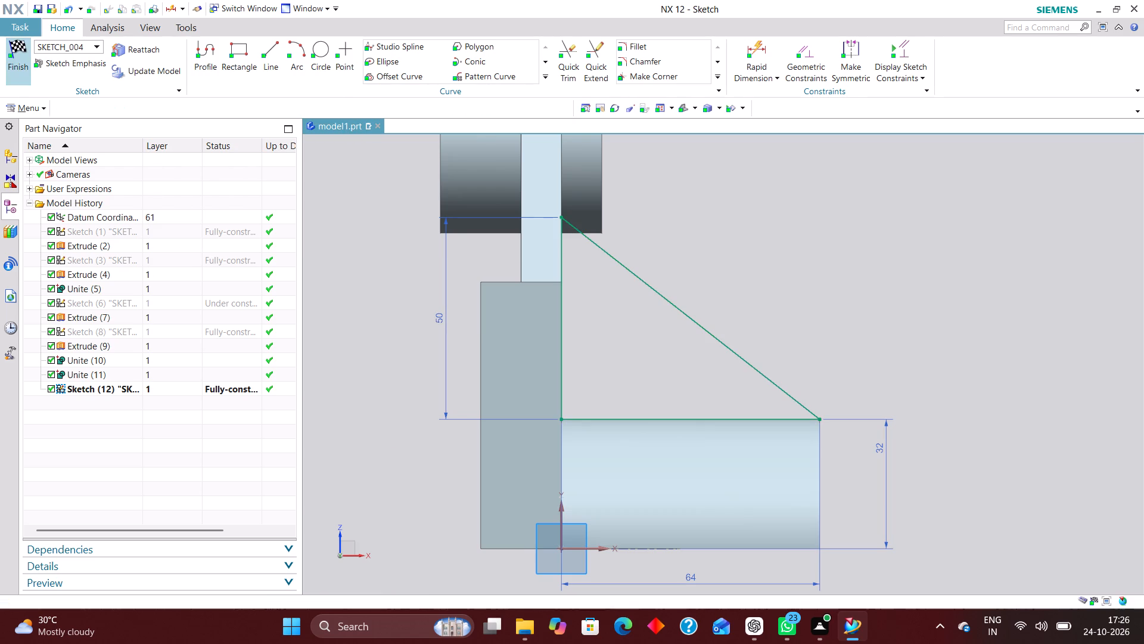
# Extrude the triangle sketch with a Symmetric Value of 5 mm and the Boolean set to None.
pyautogui.click(170, 48)
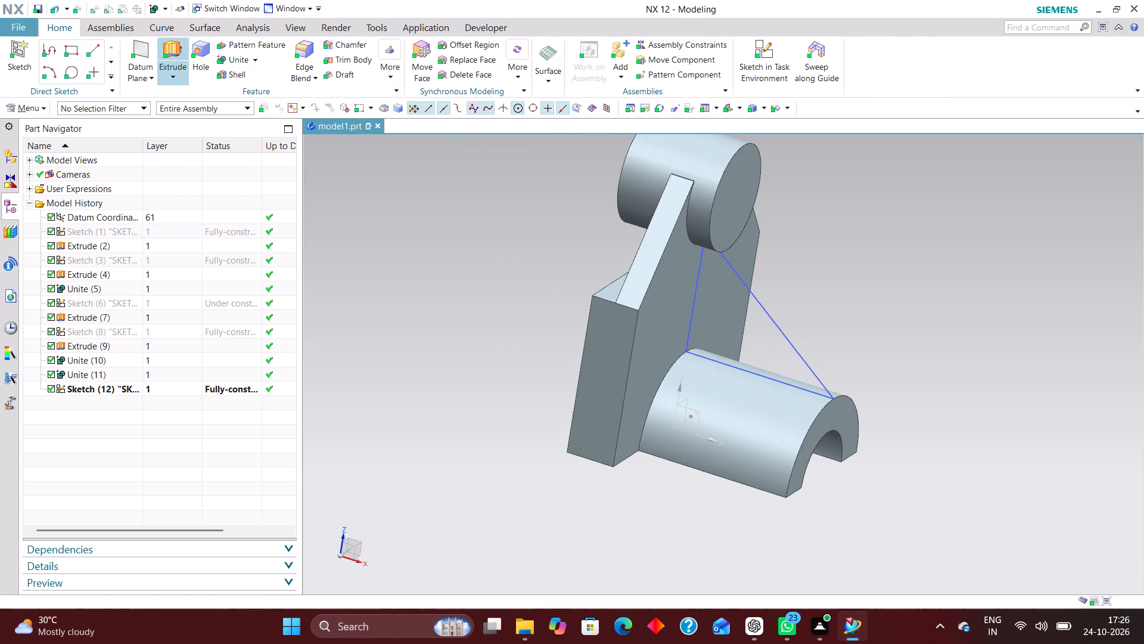
pyautogui.click(800, 350)
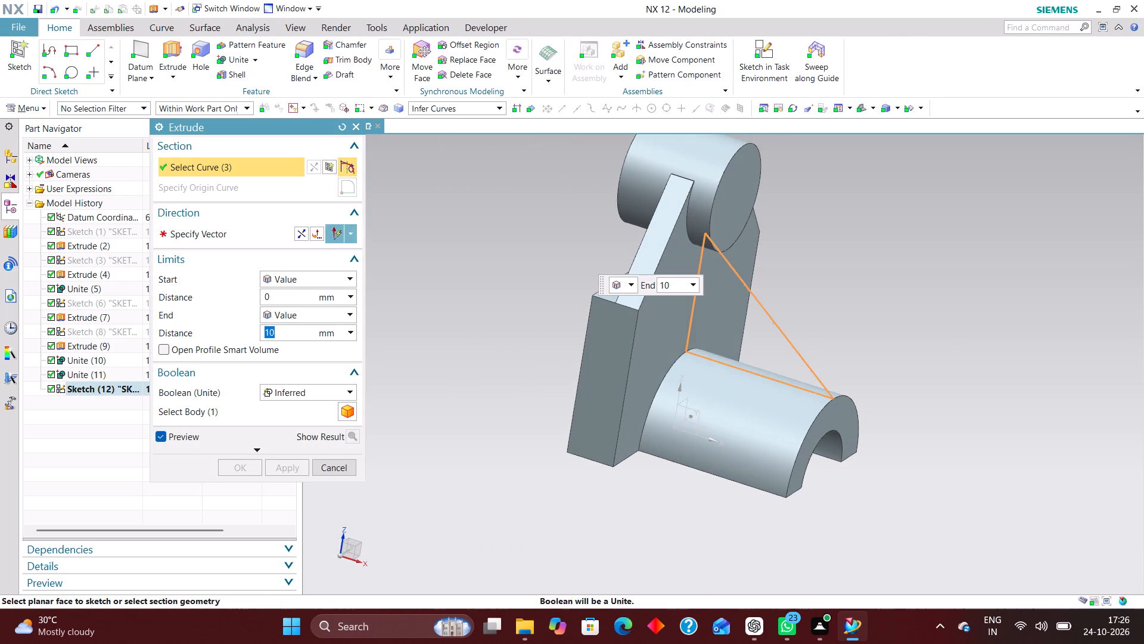
pyautogui.click(294, 275)
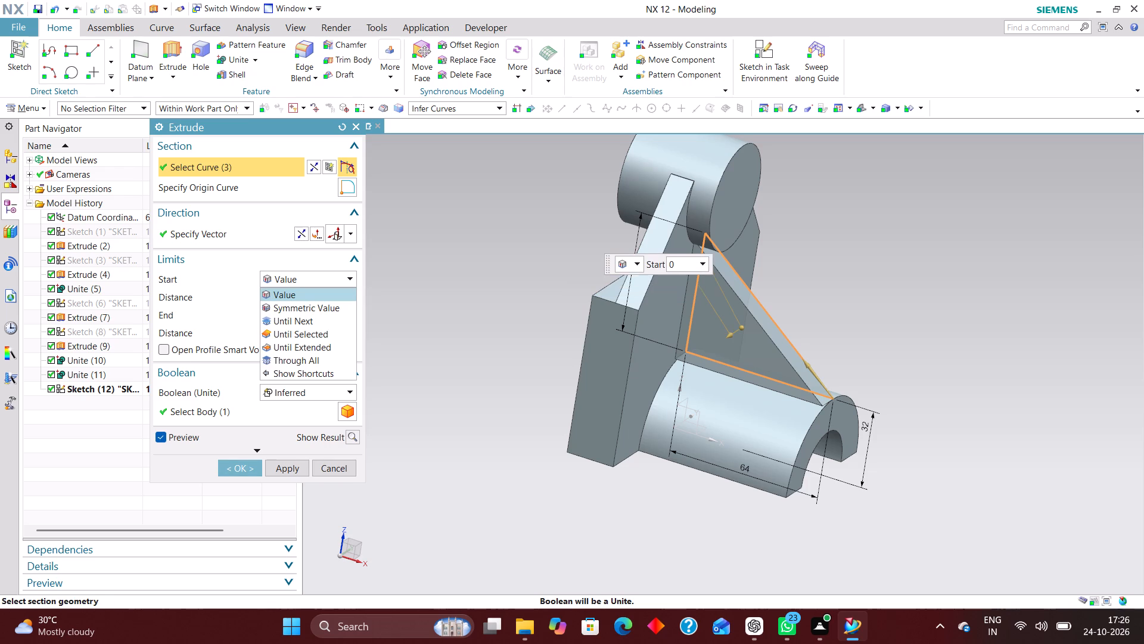
pyautogui.click(302, 305)
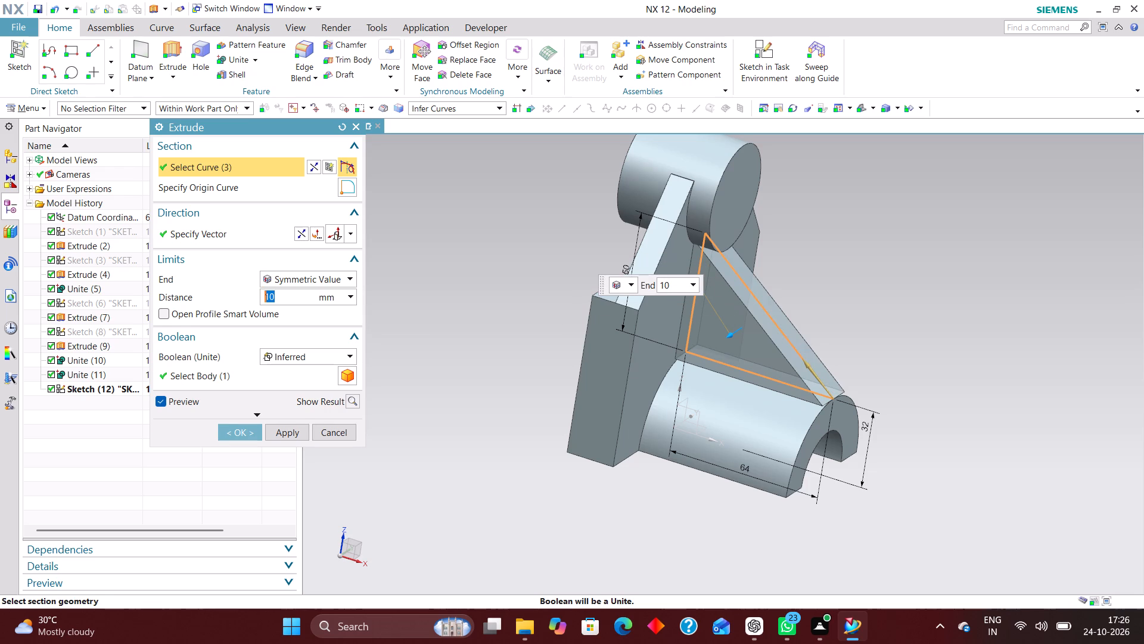
pyautogui.press('5')
pyautogui.press('Return')
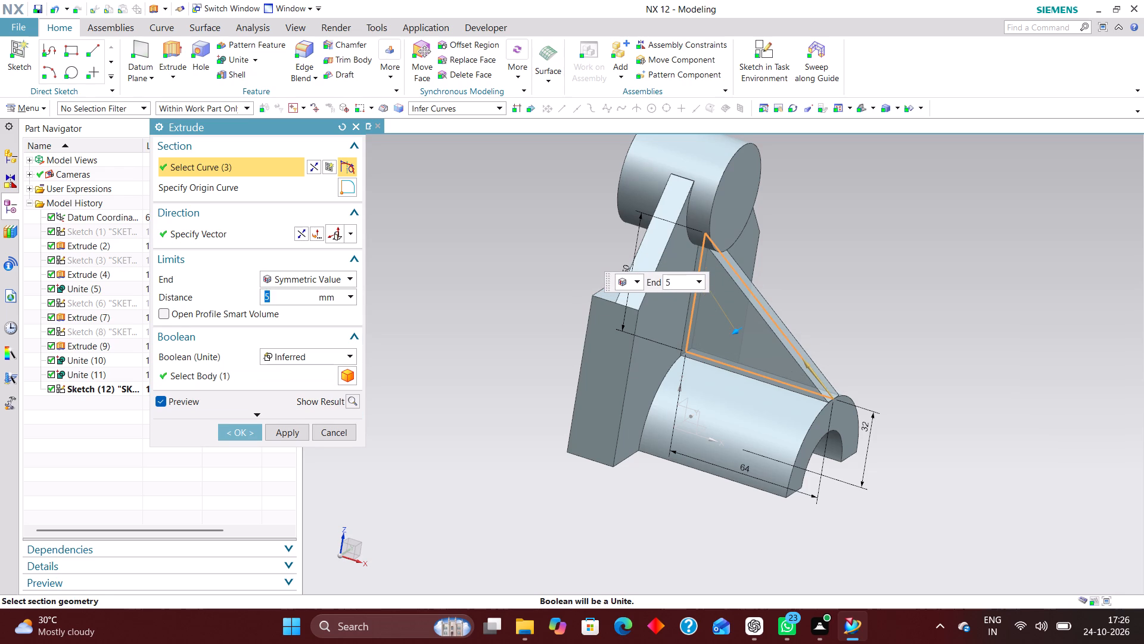
pyautogui.click(235, 428)
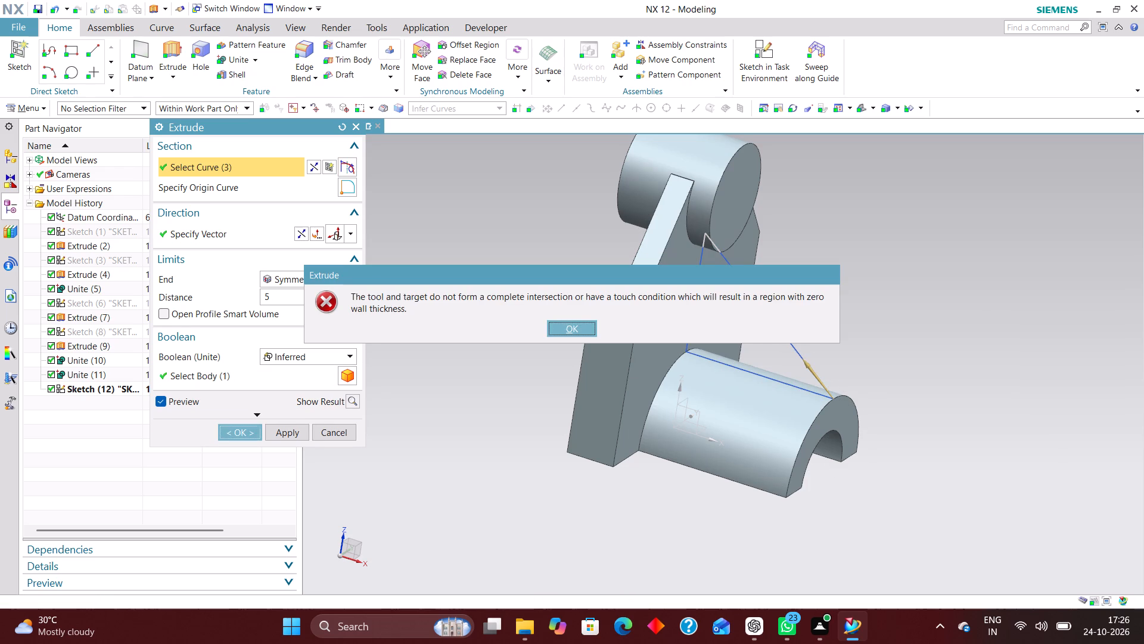
pyautogui.click(581, 327)
pyautogui.click(304, 360)
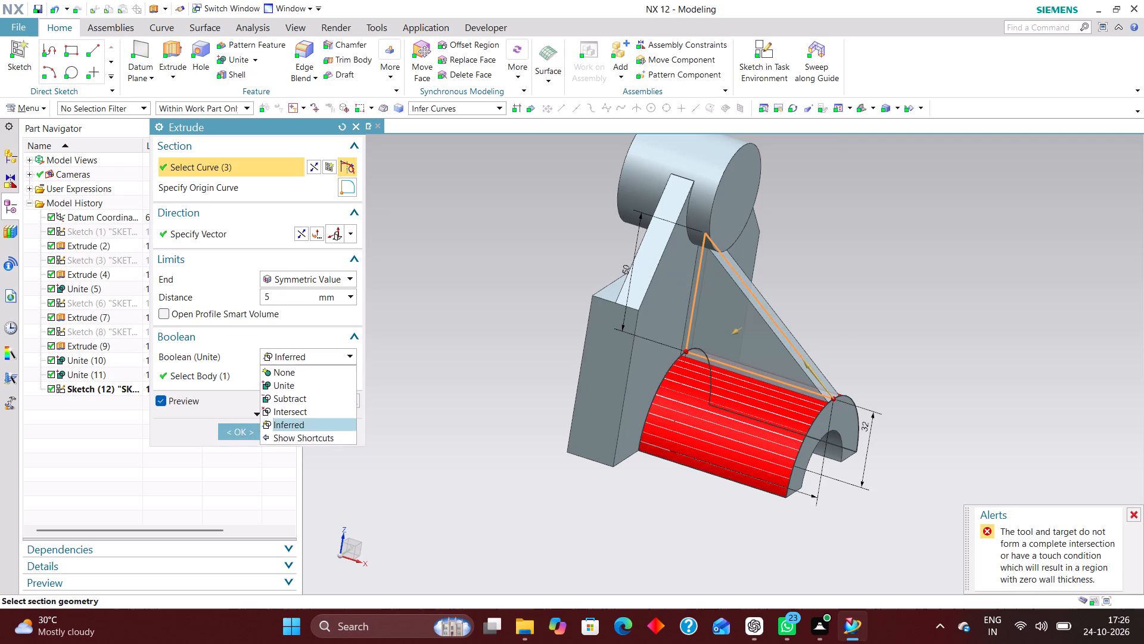
pyautogui.click(306, 371)
pyautogui.click(244, 408)
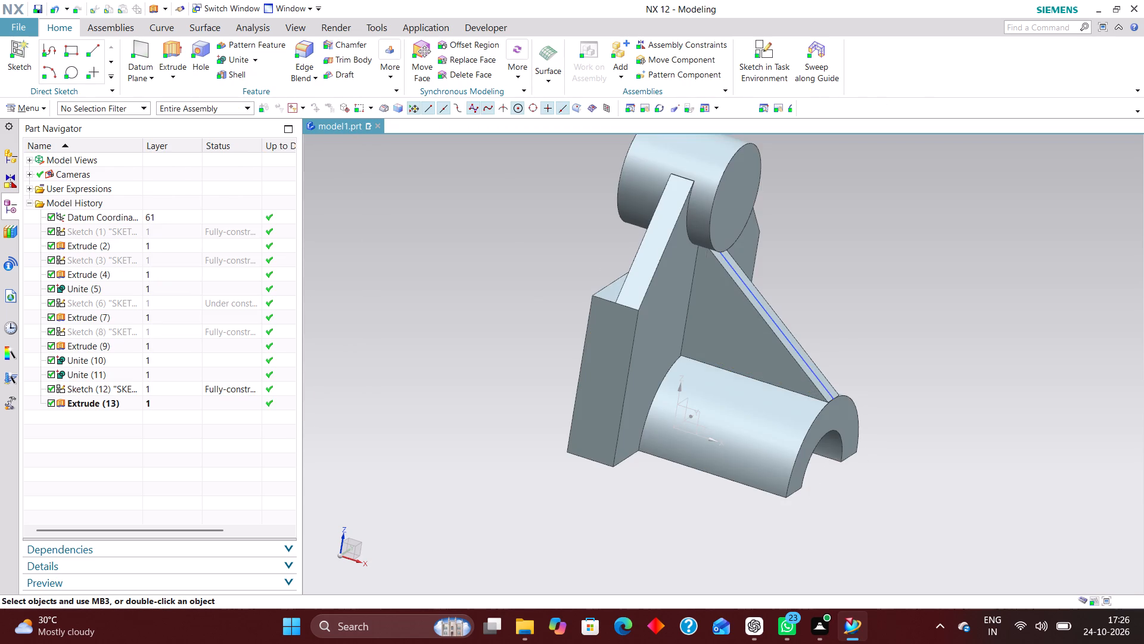
# Reopen the triangle sketch and change the horizontal line's height above the axis, trying 31 mm before setting 30 mm.
pyautogui.scroll(4, 789, 386)
pyautogui.scroll(-2, 813, 363)
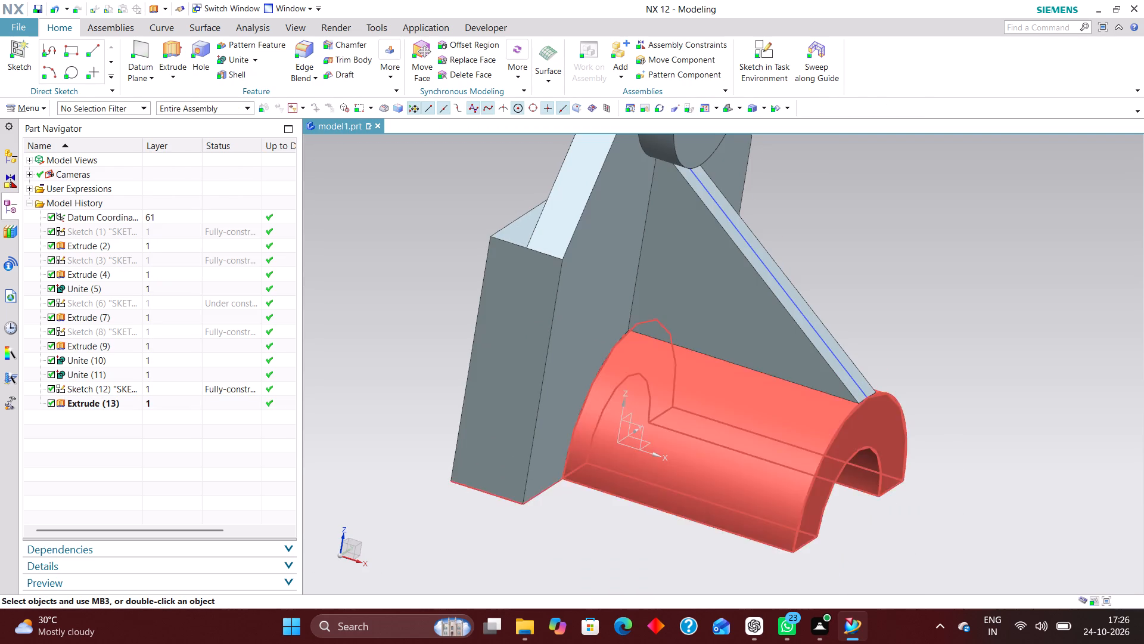
pyautogui.scroll(3, 850, 430)
pyautogui.scroll(-3, 862, 346)
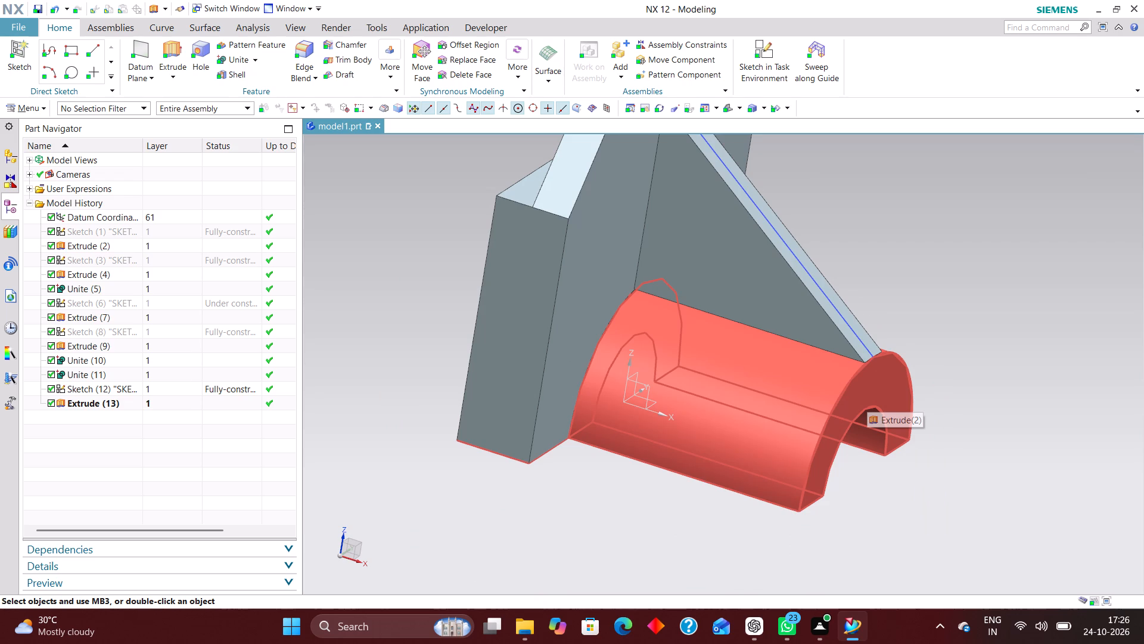
pyautogui.click(170, 389)
pyautogui.rightClick(170, 388)
pyautogui.click(250, 73)
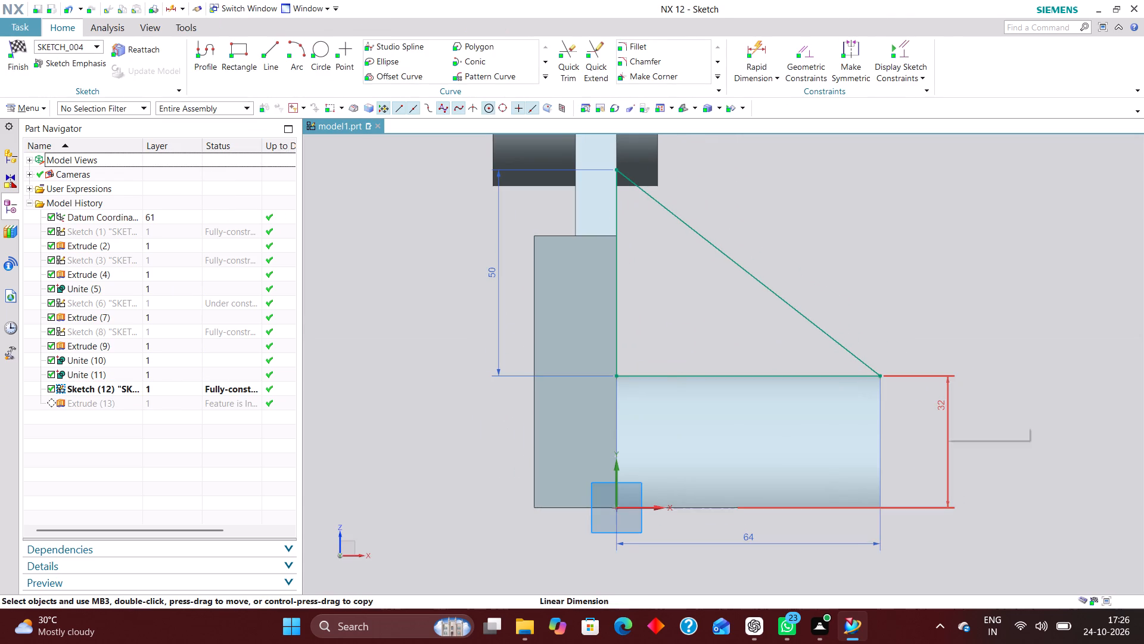
pyautogui.doubleClick(945, 410)
pyautogui.write('31')
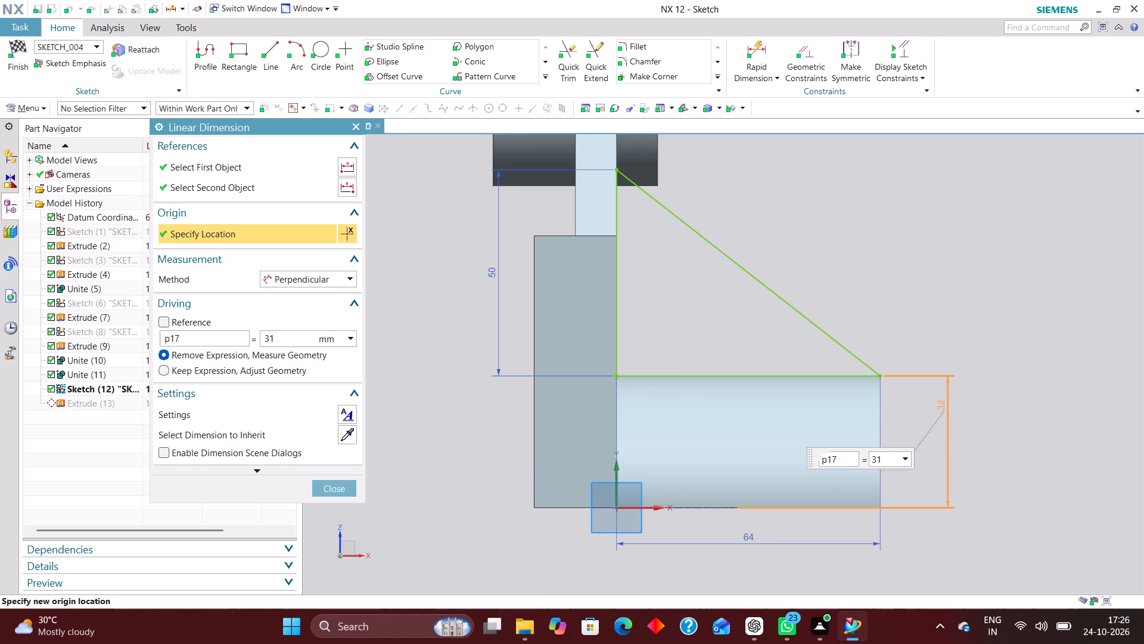
pyautogui.press('Return')
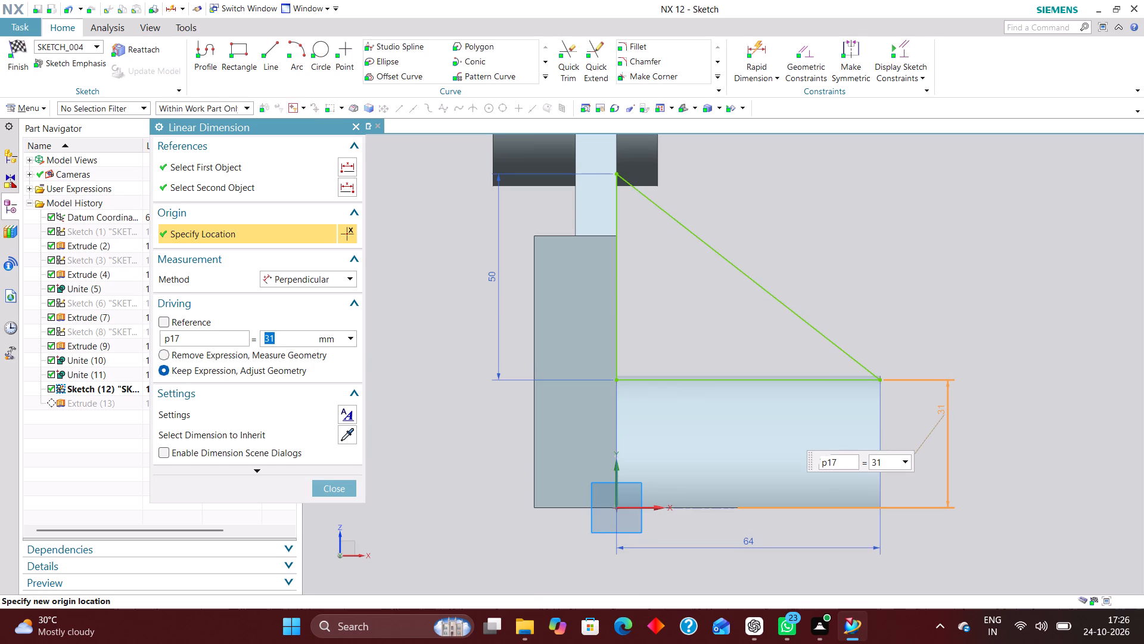
pyautogui.write('30')
pyautogui.press('Return')
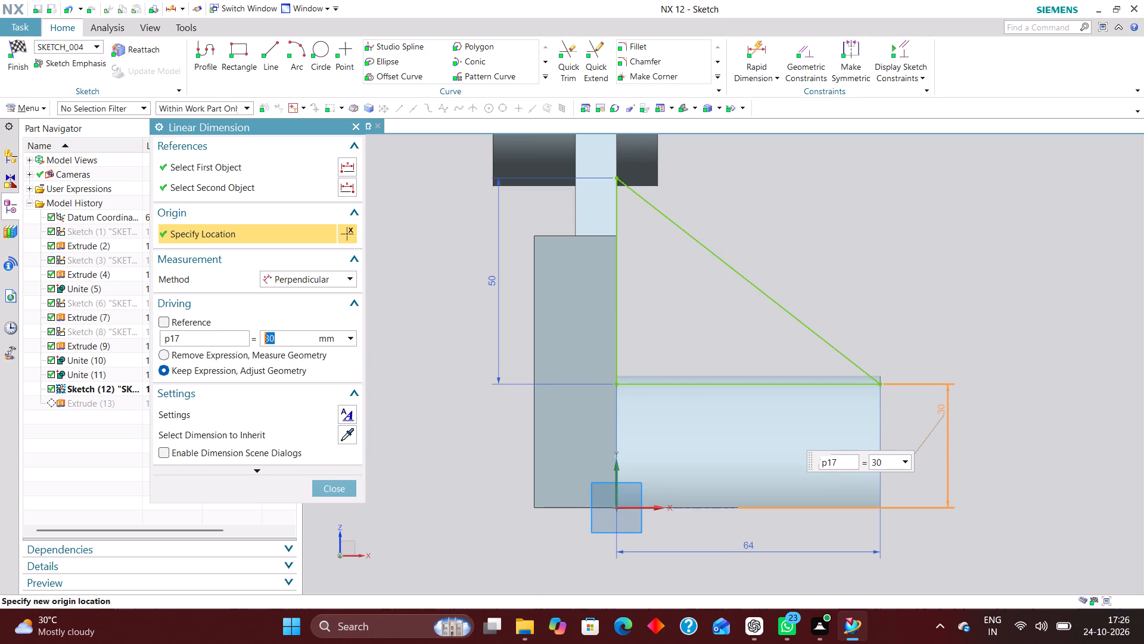
pyautogui.scroll(5, 823, 363)
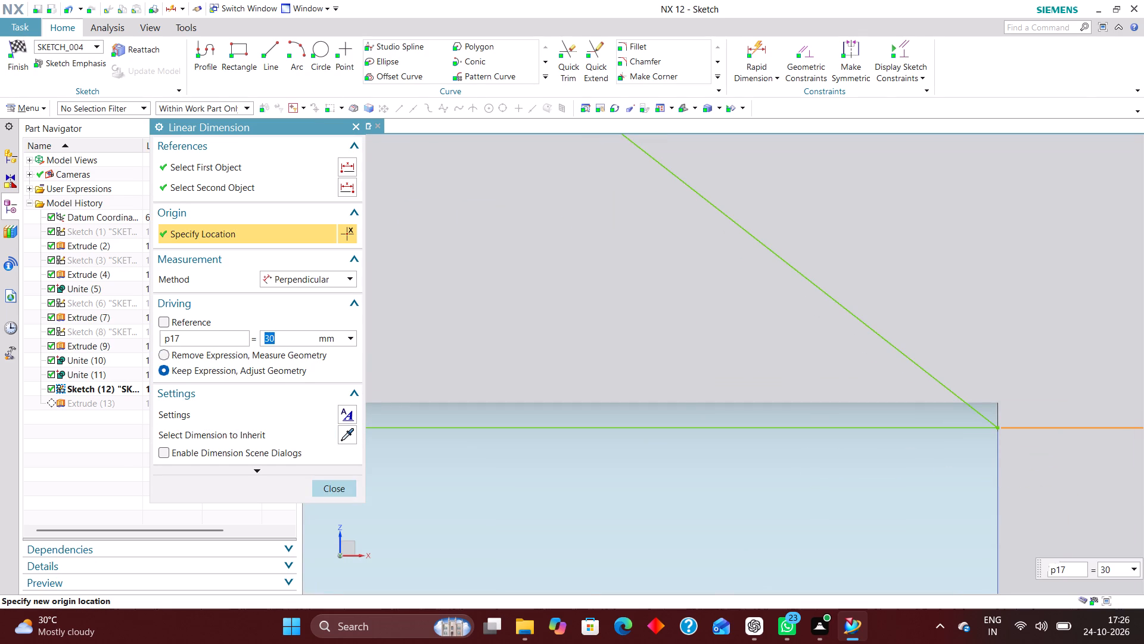
pyautogui.click(344, 487)
# Draw a vertical line about 2 mm long from the triangle's outer lower corner up to the half-cylinder's top edge.
pyautogui.scroll(-4, 548, 371)
pyautogui.click(263, 52)
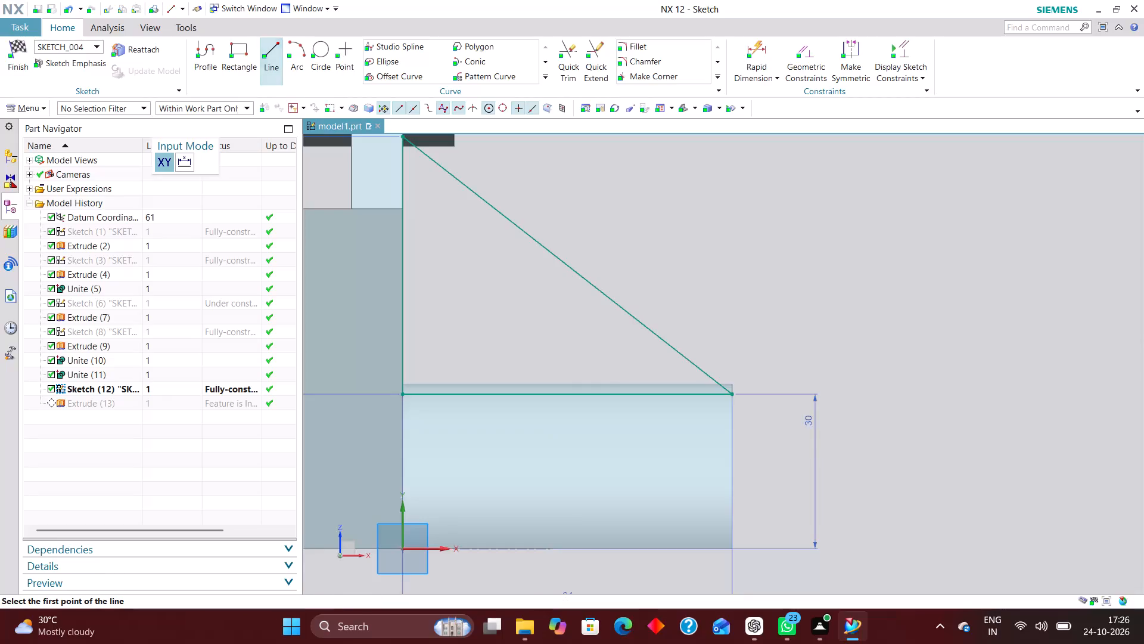
pyautogui.scroll(7, 737, 380)
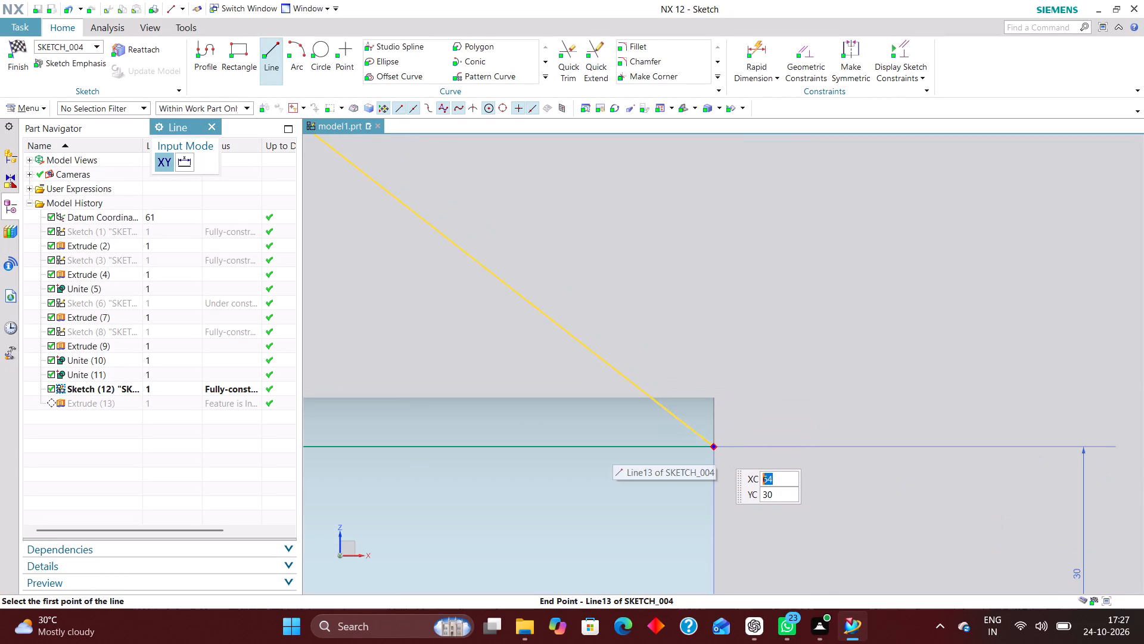
pyautogui.click(716, 449)
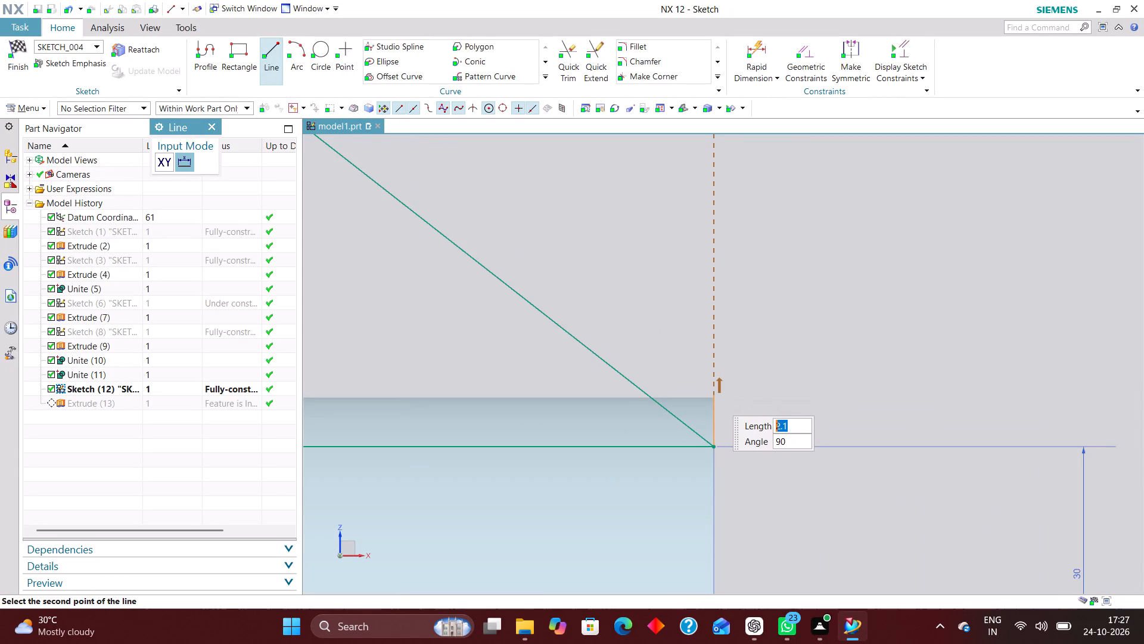
pyautogui.click(714, 397)
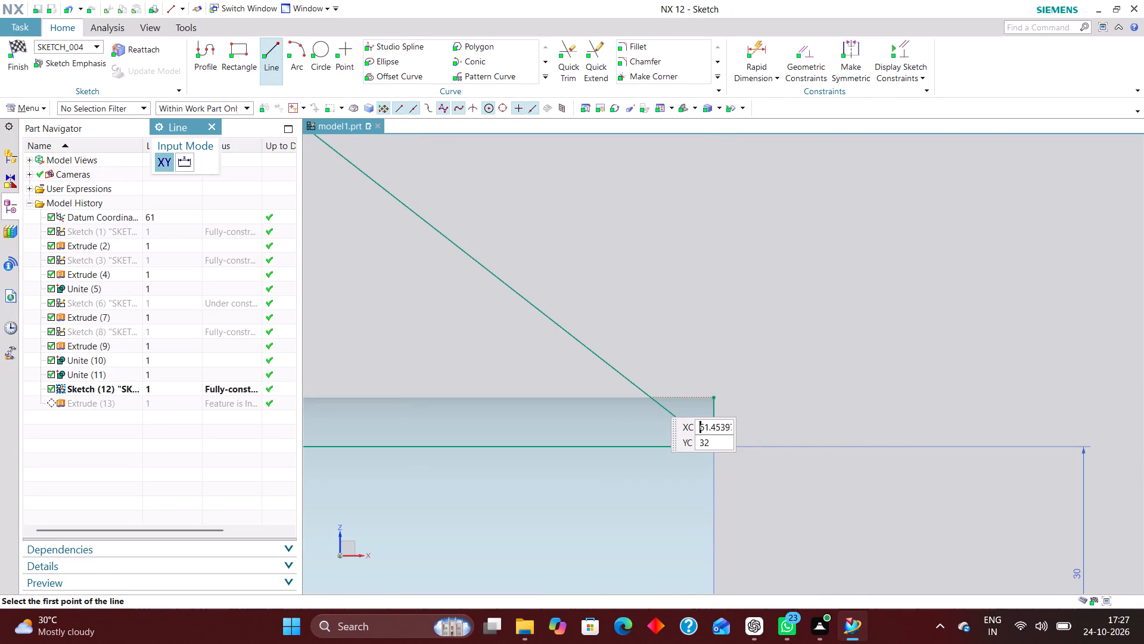
# Add a length dimension to the short vertical line at the triangle's outer lower corner.
pyautogui.scroll(-1, 806, 398)
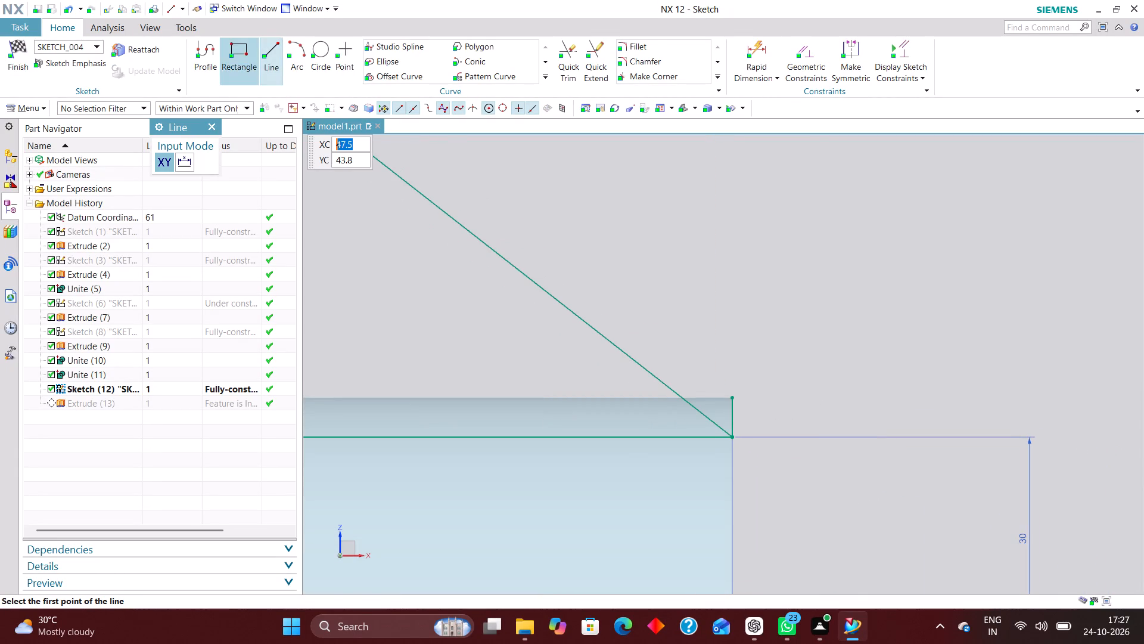
pyautogui.click(767, 44)
pyautogui.scroll(4, 741, 427)
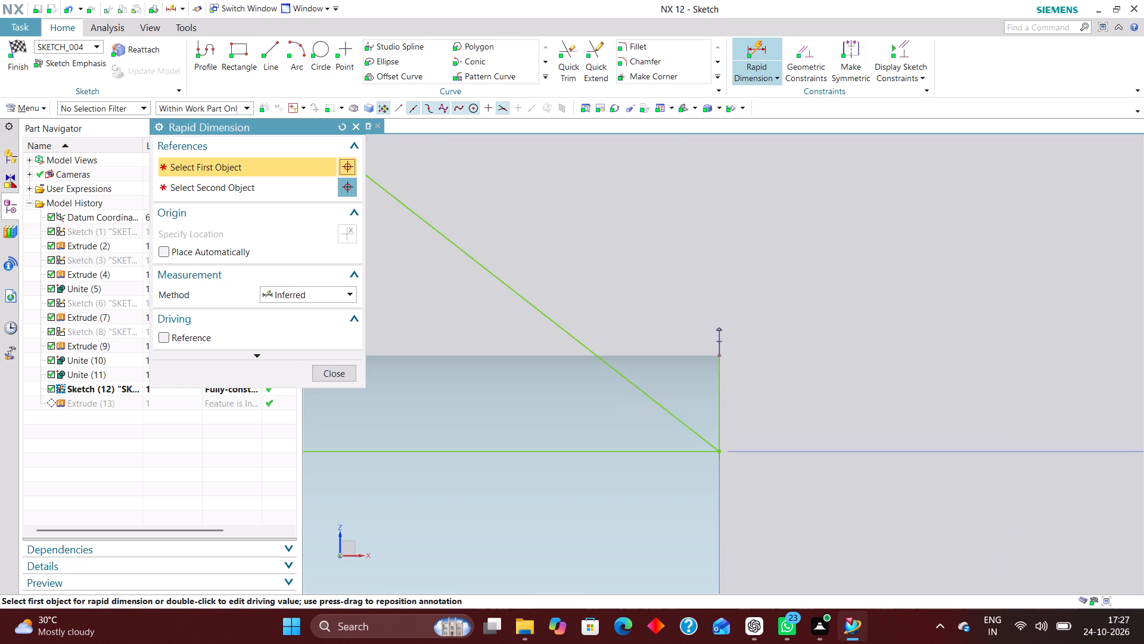
pyautogui.click(722, 410)
pyautogui.click(800, 405)
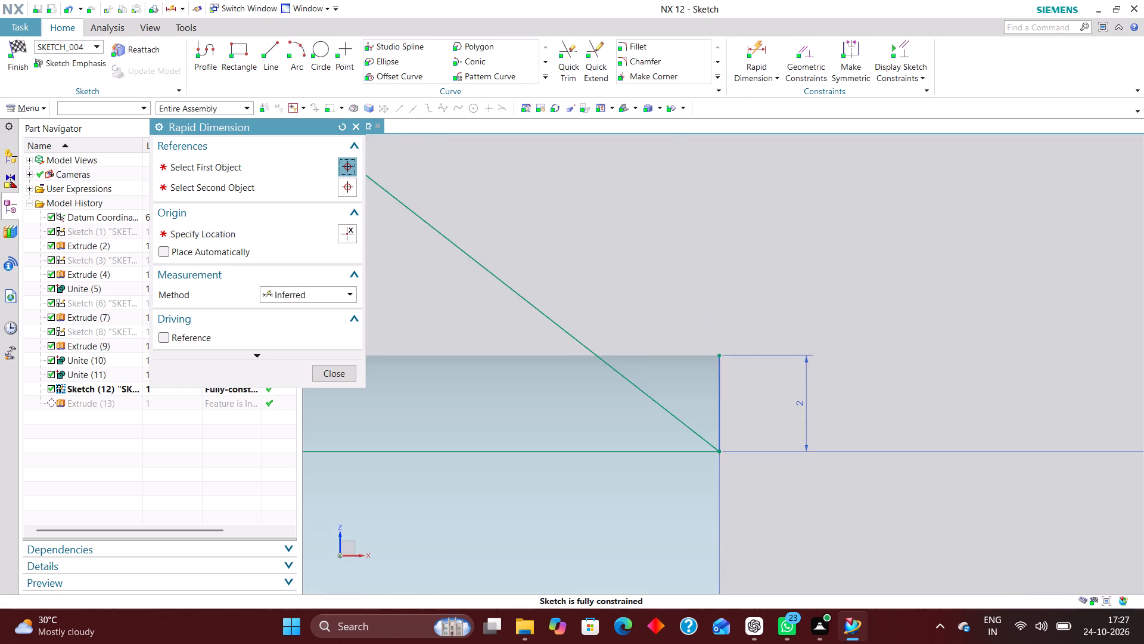
pyautogui.click(340, 371)
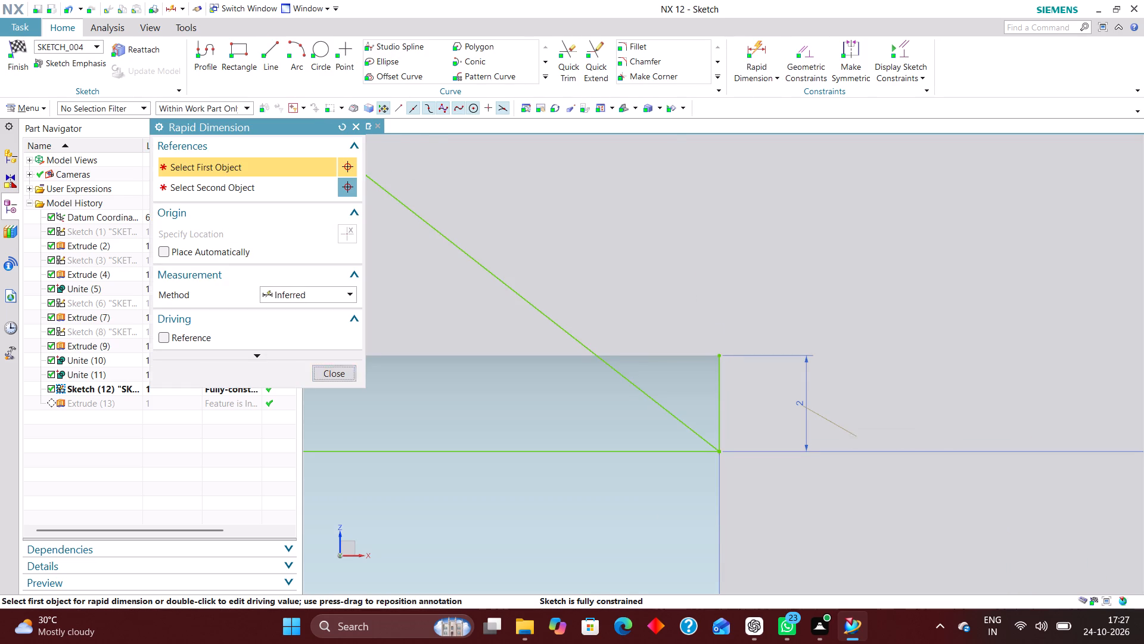
# Delete the triangle's sloped line.
pyautogui.moveTo(555, 323); pyautogui.dragTo(521, 323, button='right')
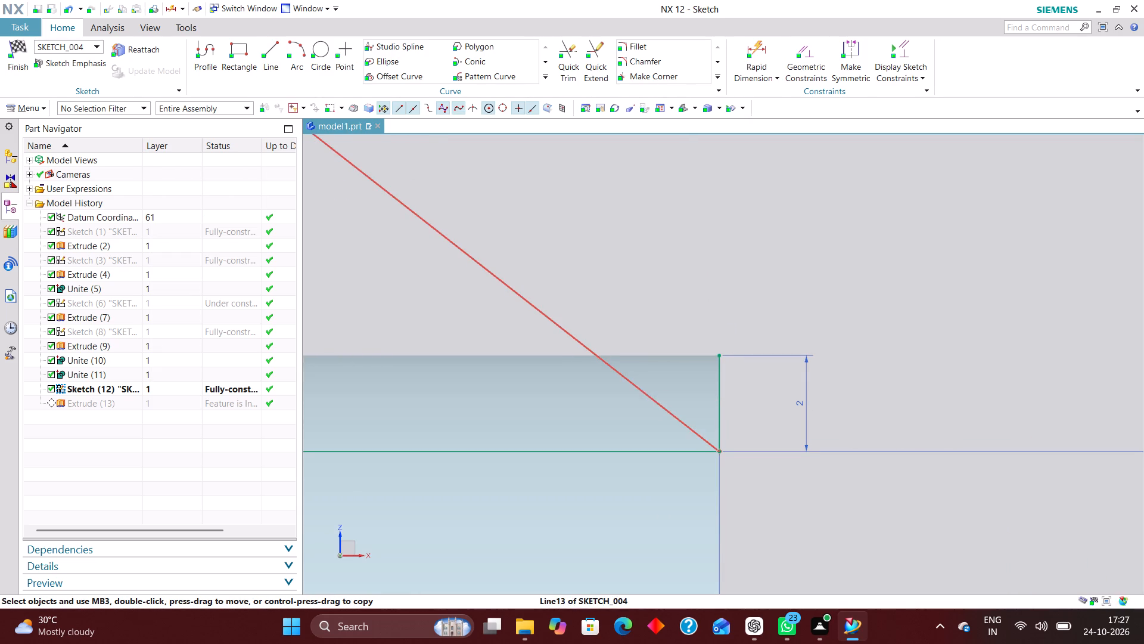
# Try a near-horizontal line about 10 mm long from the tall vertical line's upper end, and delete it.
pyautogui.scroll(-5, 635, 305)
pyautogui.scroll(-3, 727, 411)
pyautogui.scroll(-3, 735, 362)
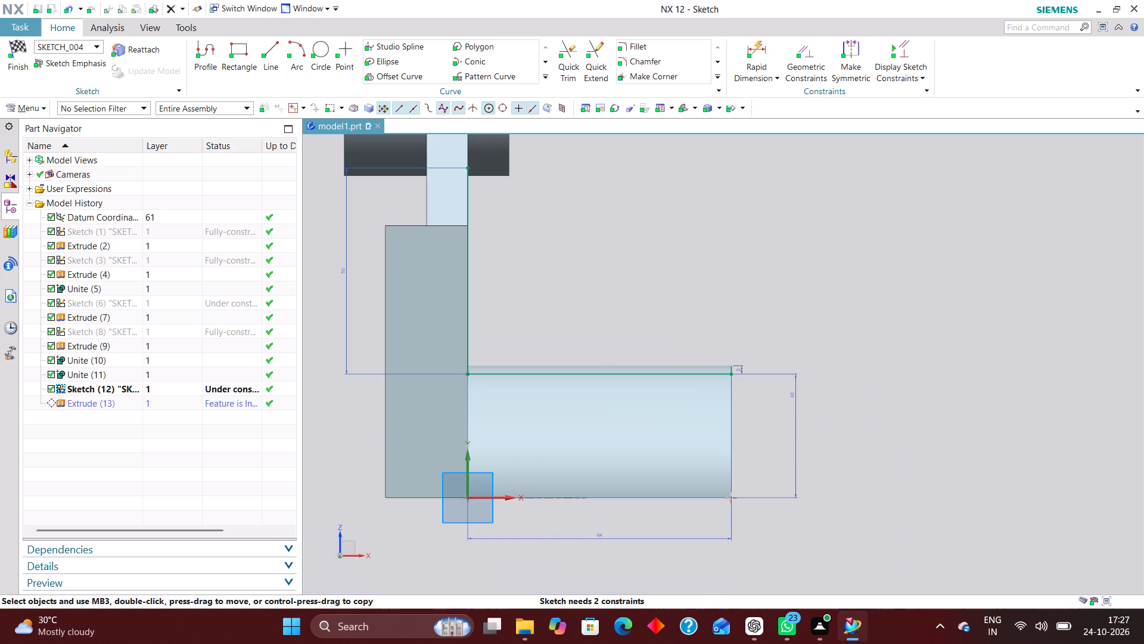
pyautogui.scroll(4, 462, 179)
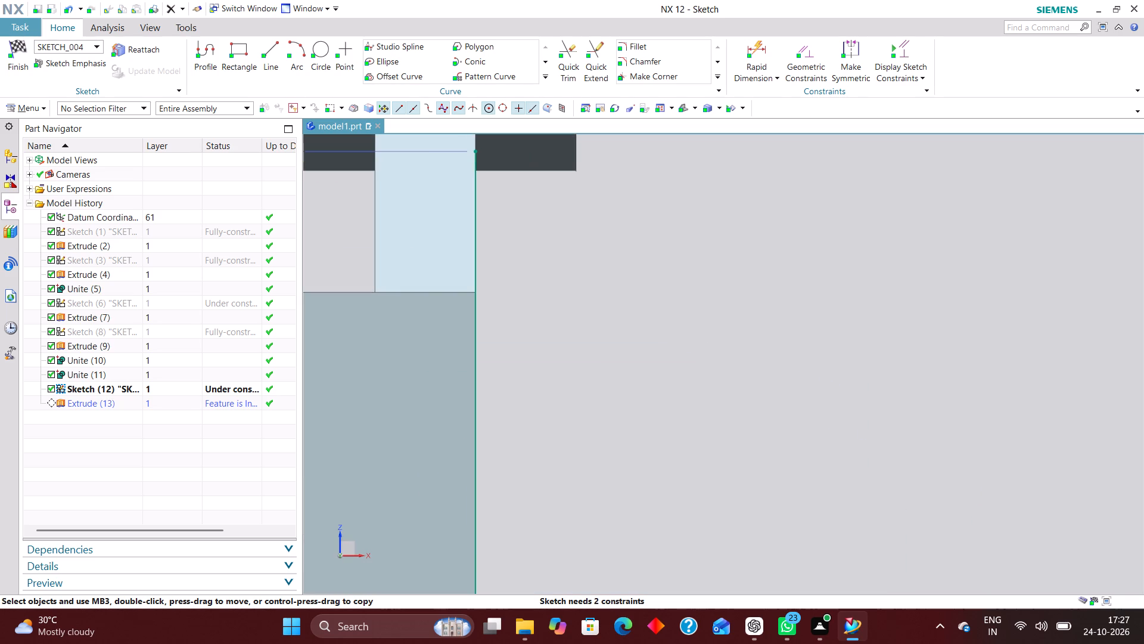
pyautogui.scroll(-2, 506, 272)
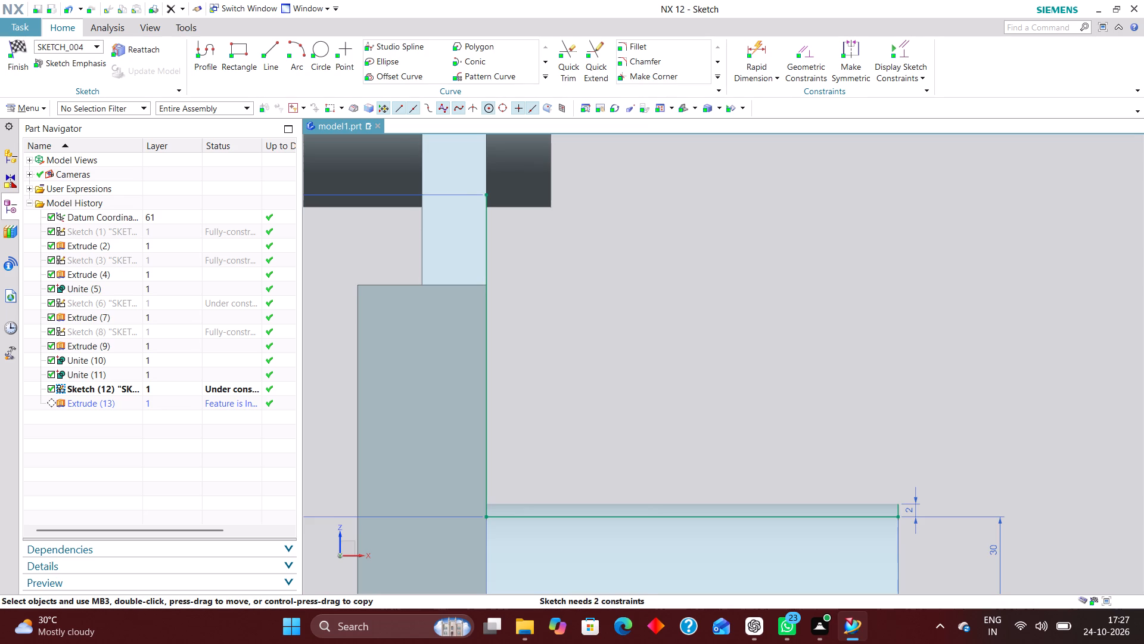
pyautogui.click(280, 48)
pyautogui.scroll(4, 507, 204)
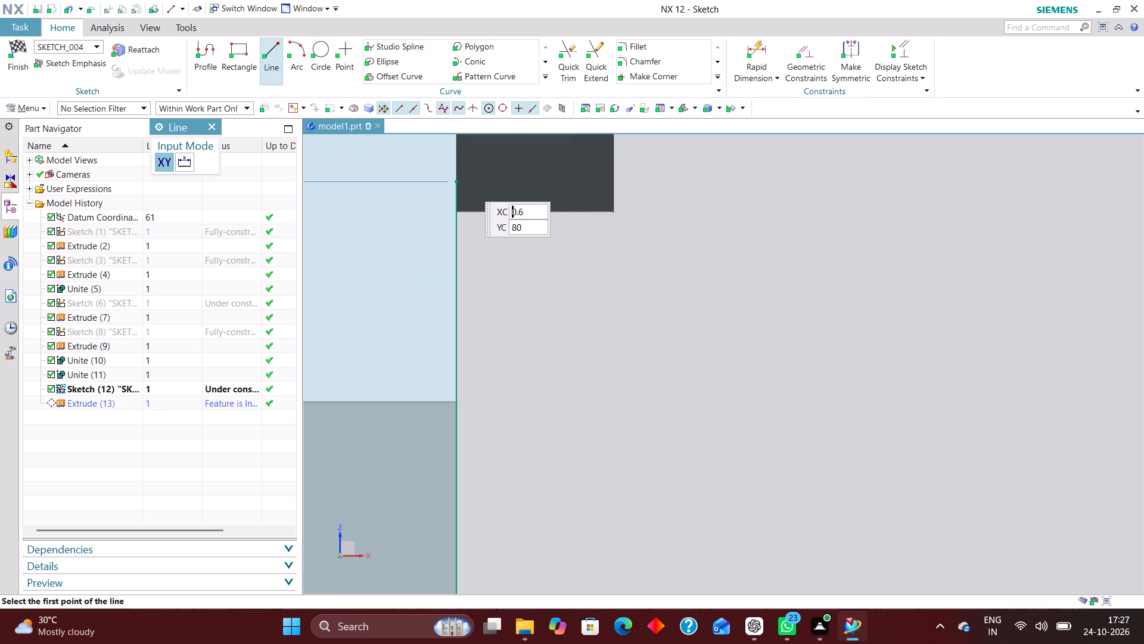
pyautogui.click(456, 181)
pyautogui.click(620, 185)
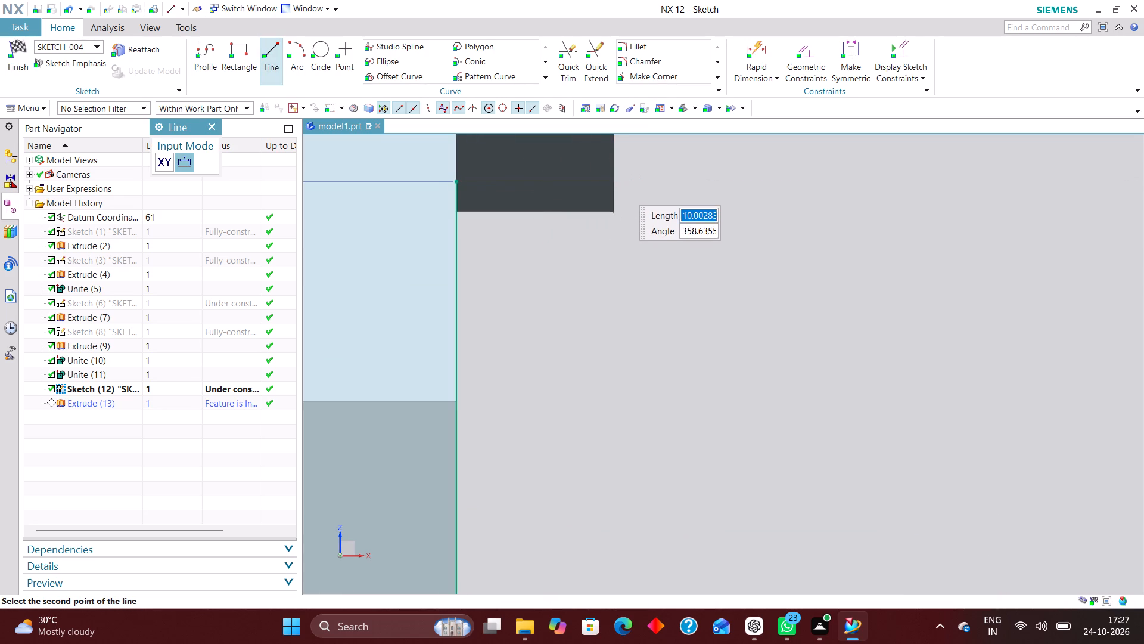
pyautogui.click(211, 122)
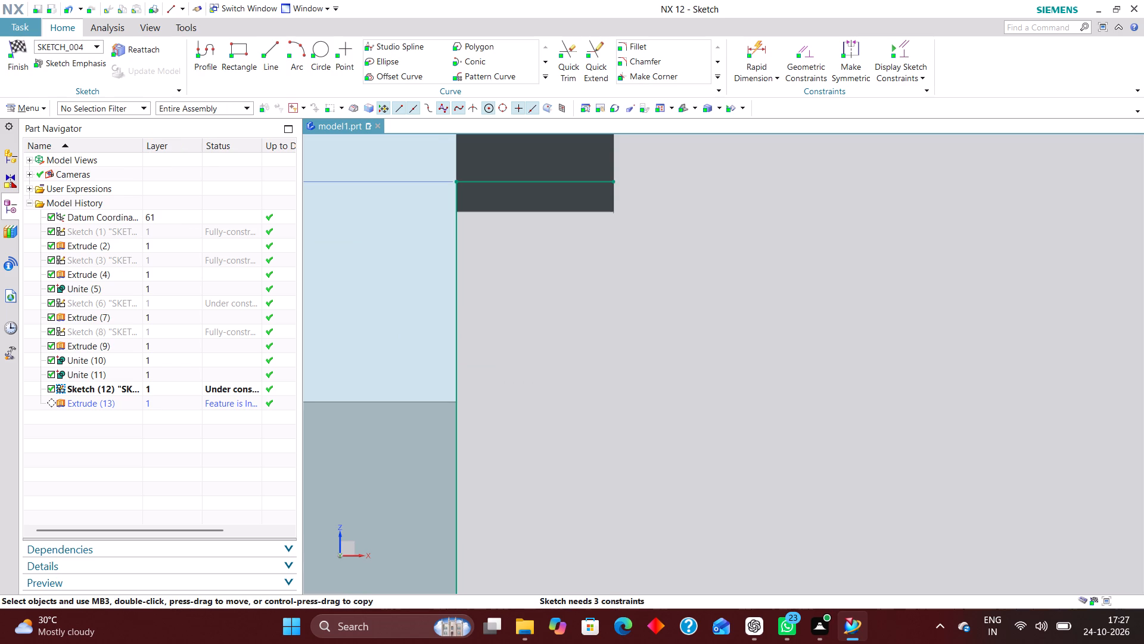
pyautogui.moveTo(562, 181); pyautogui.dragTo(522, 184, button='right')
# Draw a horizontal line about 11 mm long outward from the tall vertical line's upper end across the upper cylinder.
pyautogui.click(269, 45)
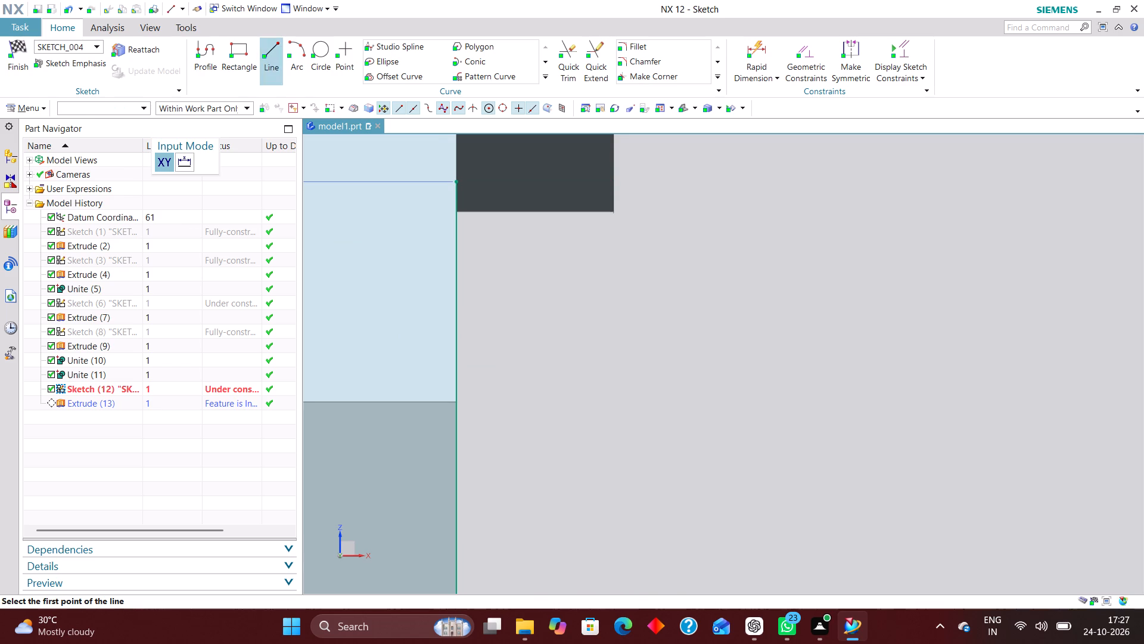
pyautogui.click(458, 182)
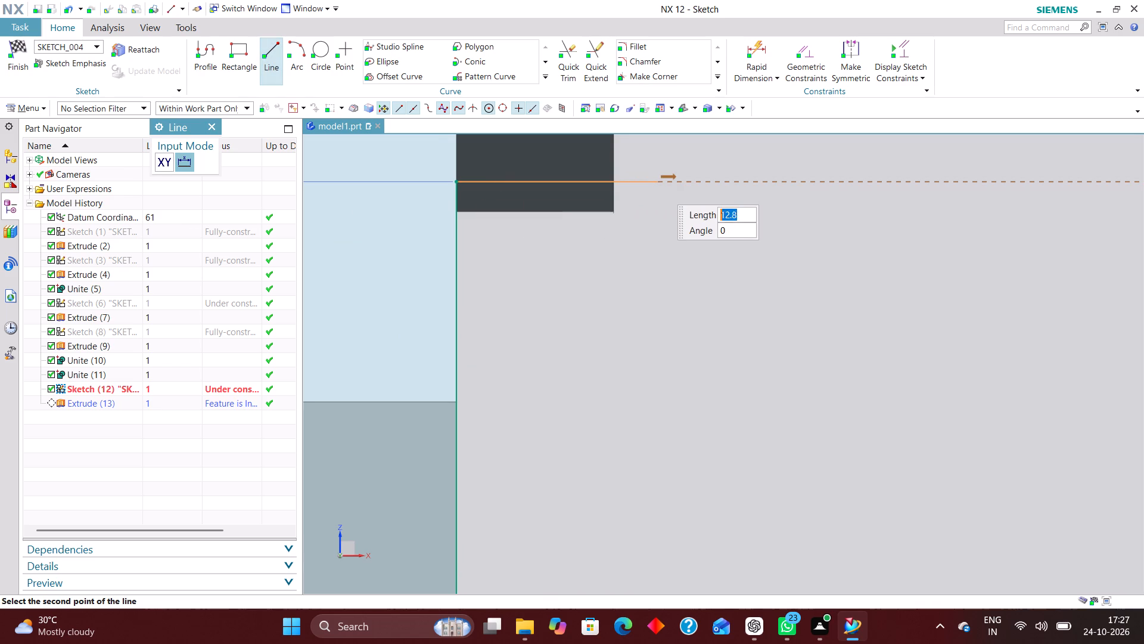
pyautogui.click(630, 181)
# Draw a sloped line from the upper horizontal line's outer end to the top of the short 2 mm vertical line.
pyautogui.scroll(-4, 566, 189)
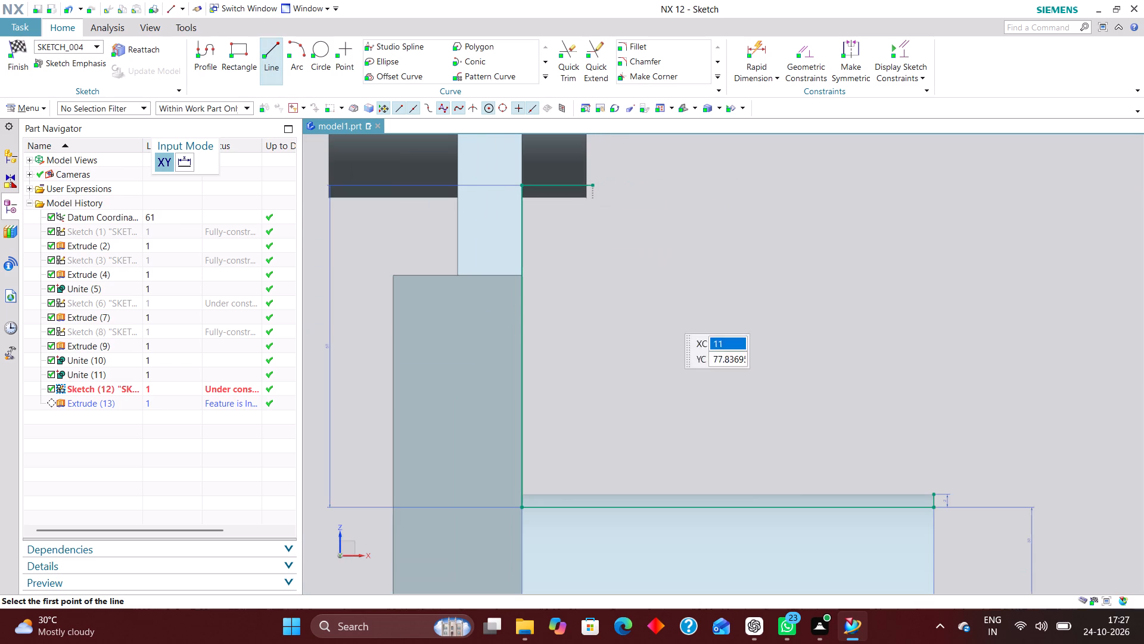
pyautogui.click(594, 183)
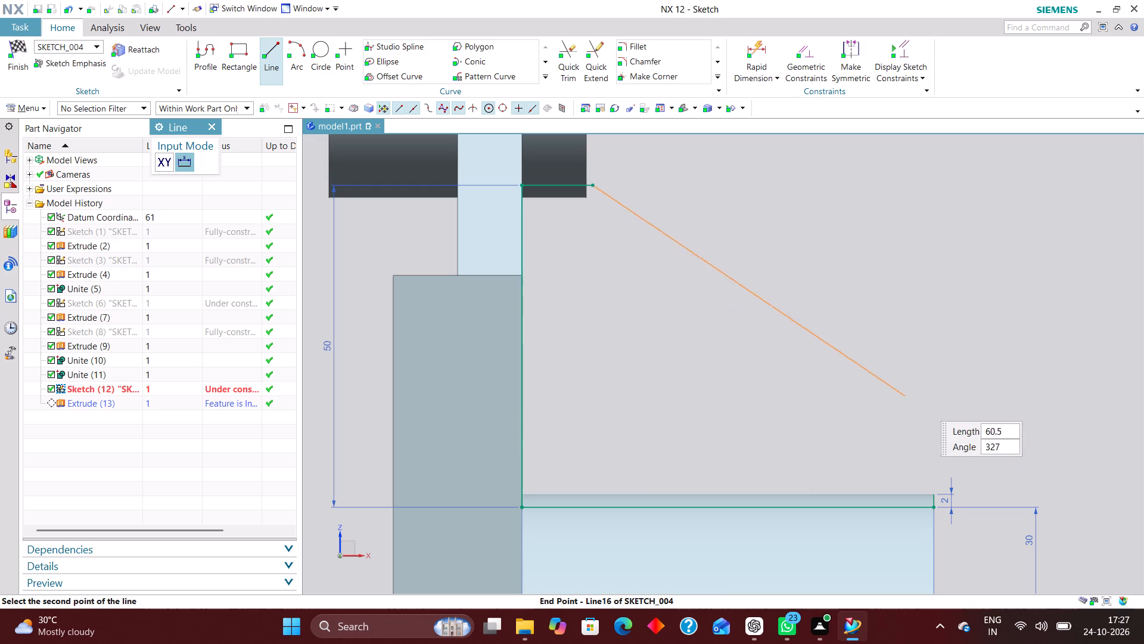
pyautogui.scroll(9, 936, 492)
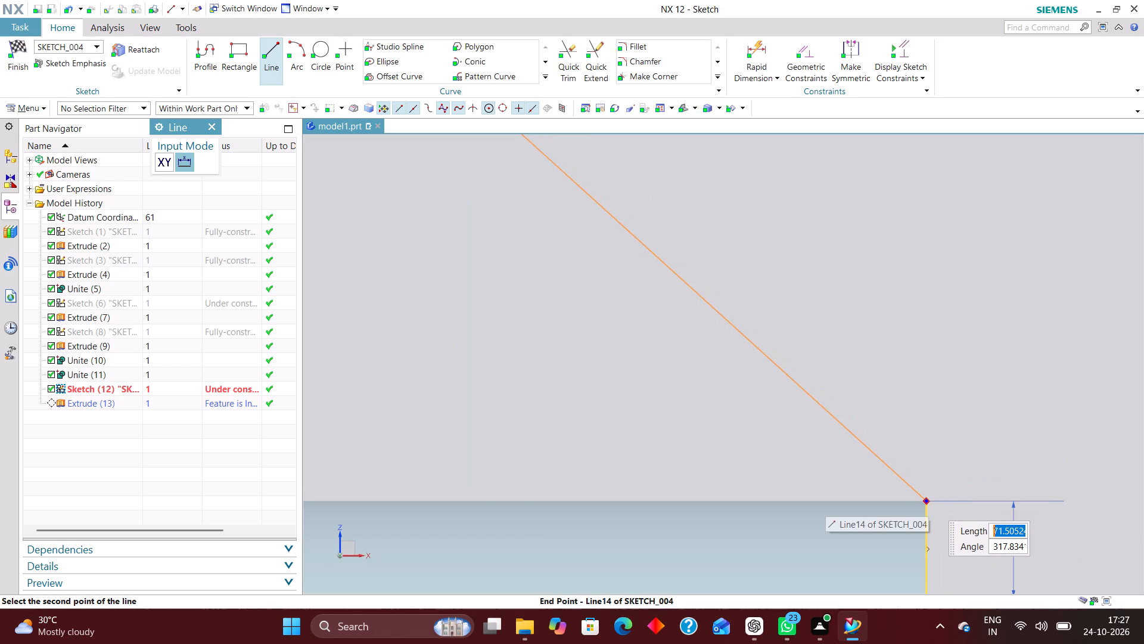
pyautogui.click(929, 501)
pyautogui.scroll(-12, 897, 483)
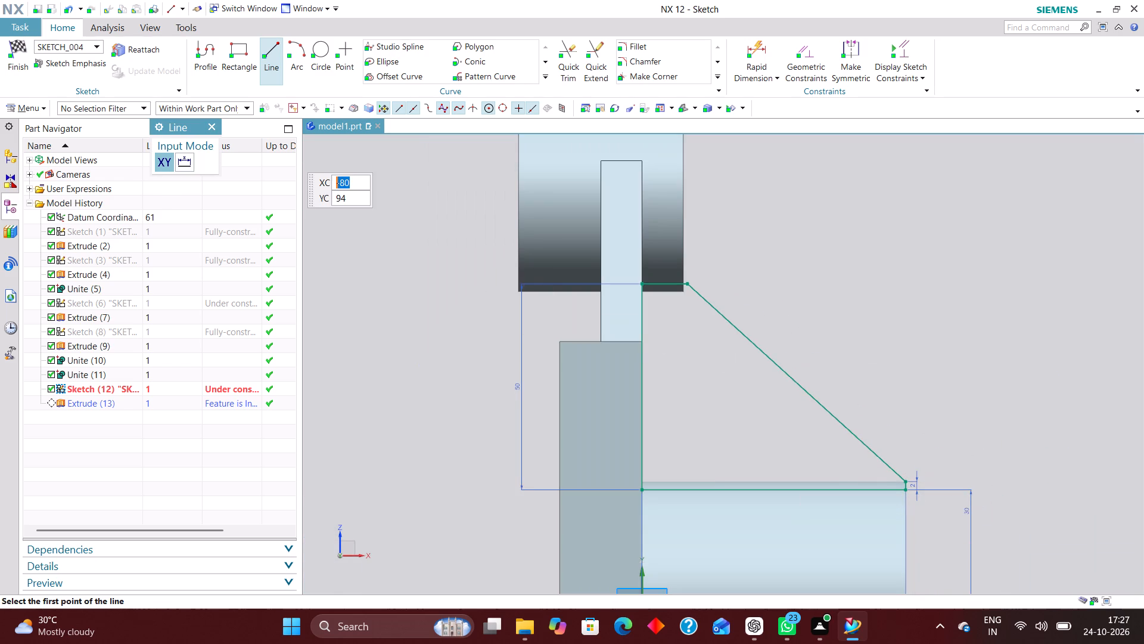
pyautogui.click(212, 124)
# Dimension the upper horizontal line's length at 10 mm.
pyautogui.scroll(4, 669, 282)
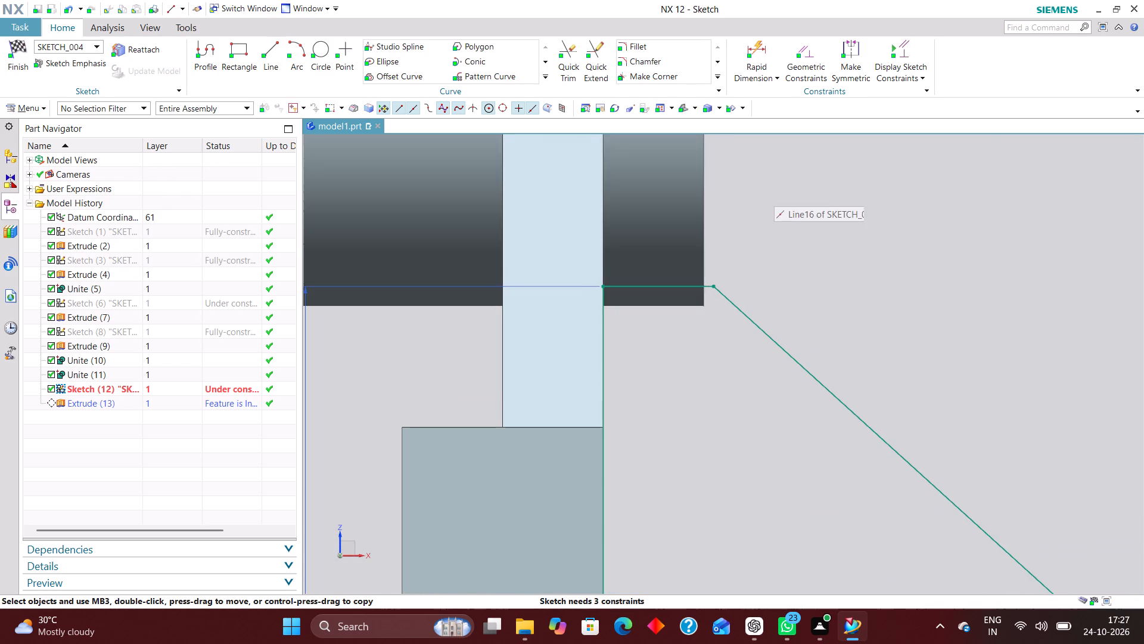
pyautogui.scroll(1, 733, 282)
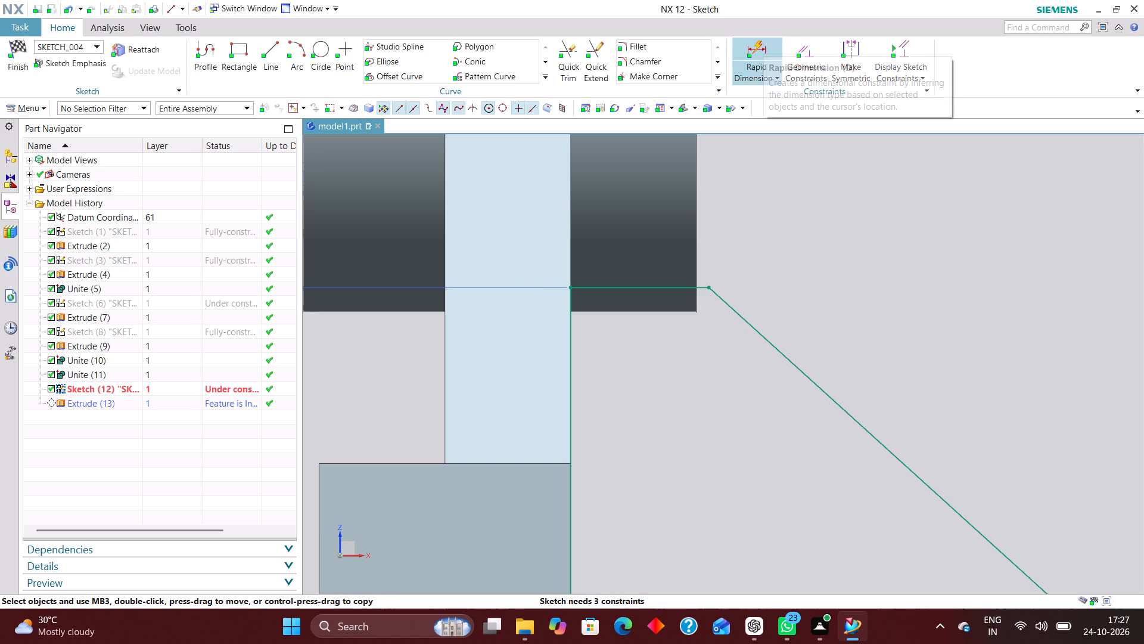
pyautogui.click(763, 43)
pyautogui.click(676, 290)
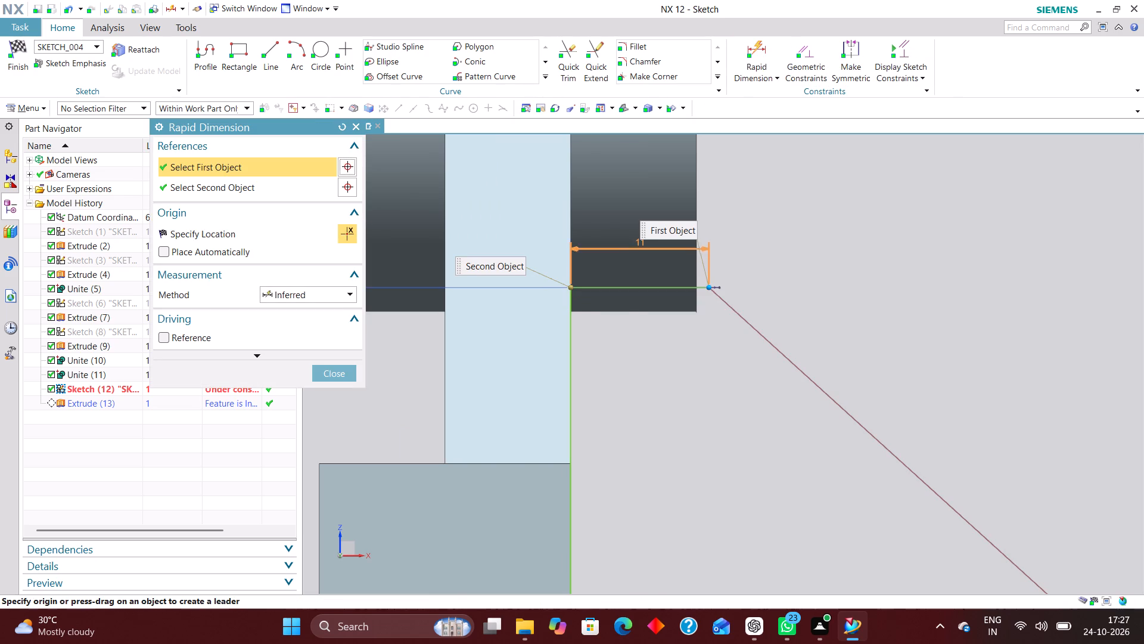
pyautogui.click(643, 196)
pyautogui.write('10')
pyautogui.press('Return')
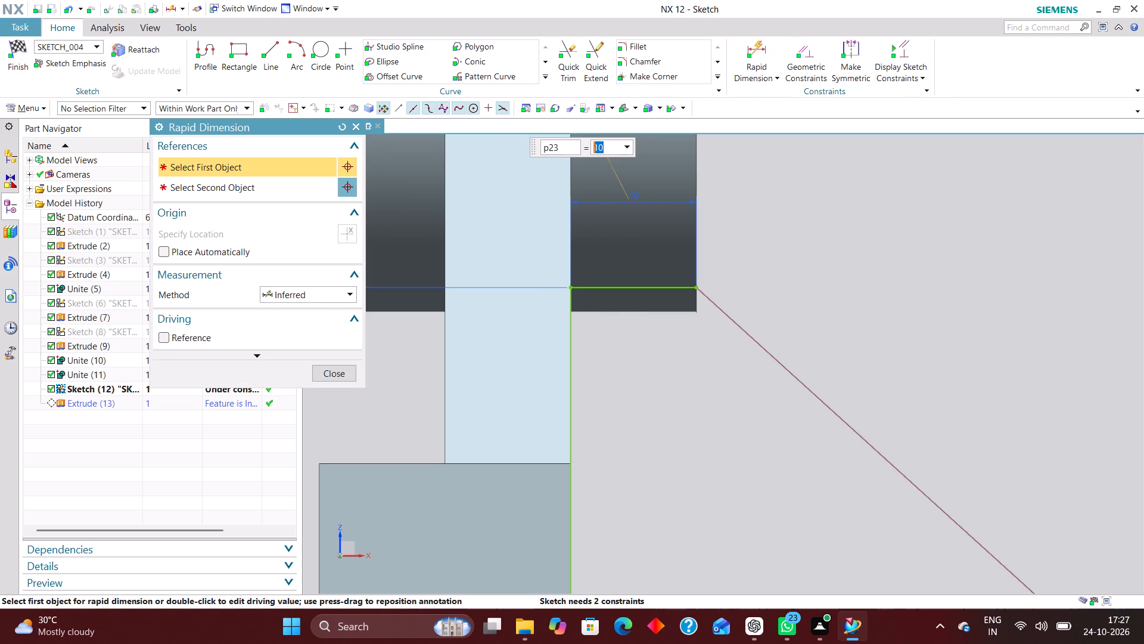
pyautogui.scroll(-2, 741, 205)
pyautogui.scroll(2, 748, 286)
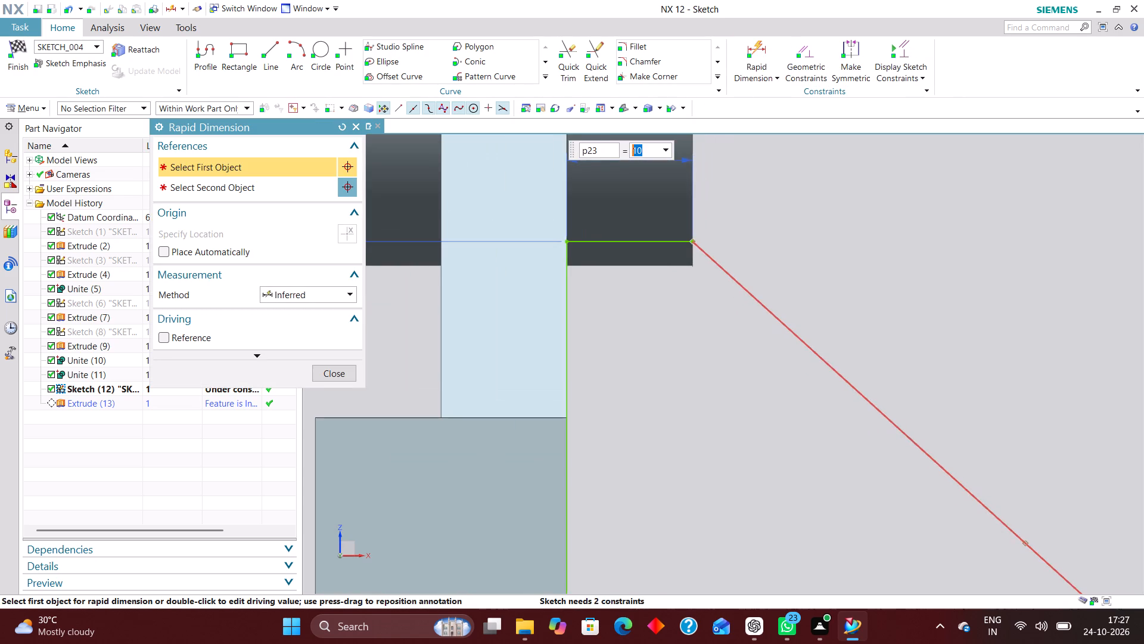
pyautogui.click(335, 371)
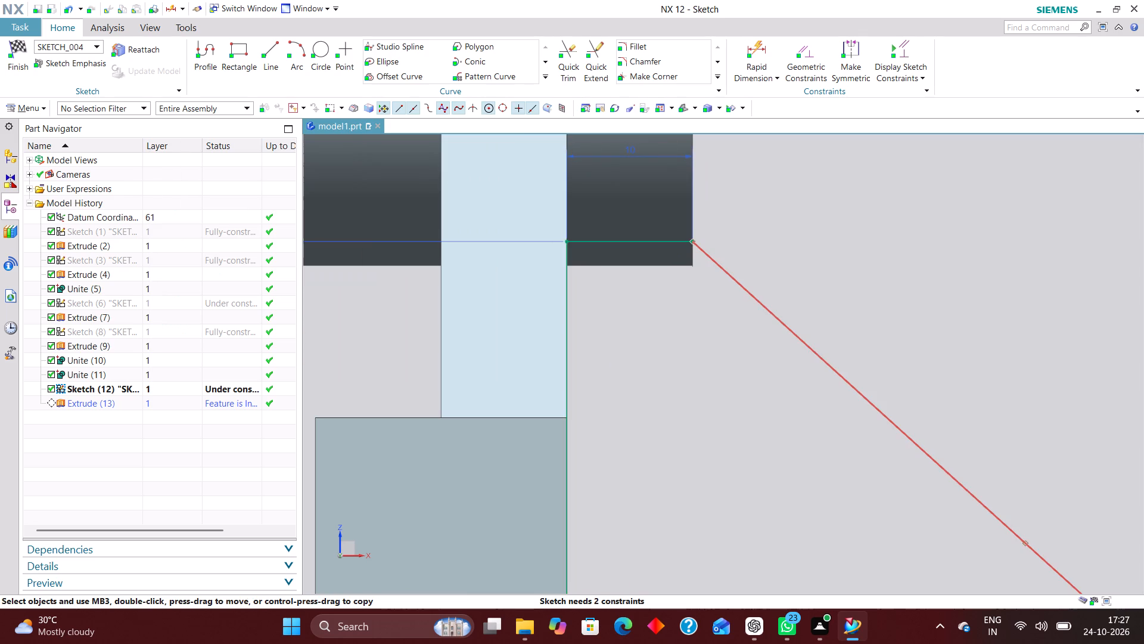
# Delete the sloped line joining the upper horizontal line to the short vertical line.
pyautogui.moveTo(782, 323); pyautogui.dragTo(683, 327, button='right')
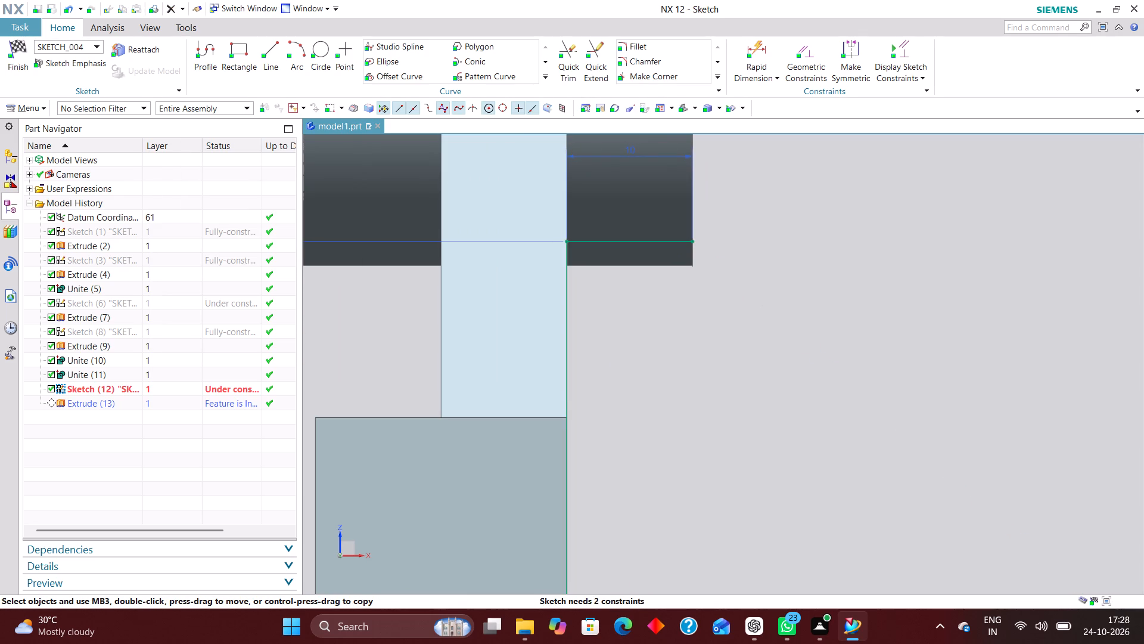
# Draw a vertical line about 2.7 mm long downward from the upper horizontal line's outer end.
pyautogui.click(271, 52)
pyautogui.scroll(3, 667, 261)
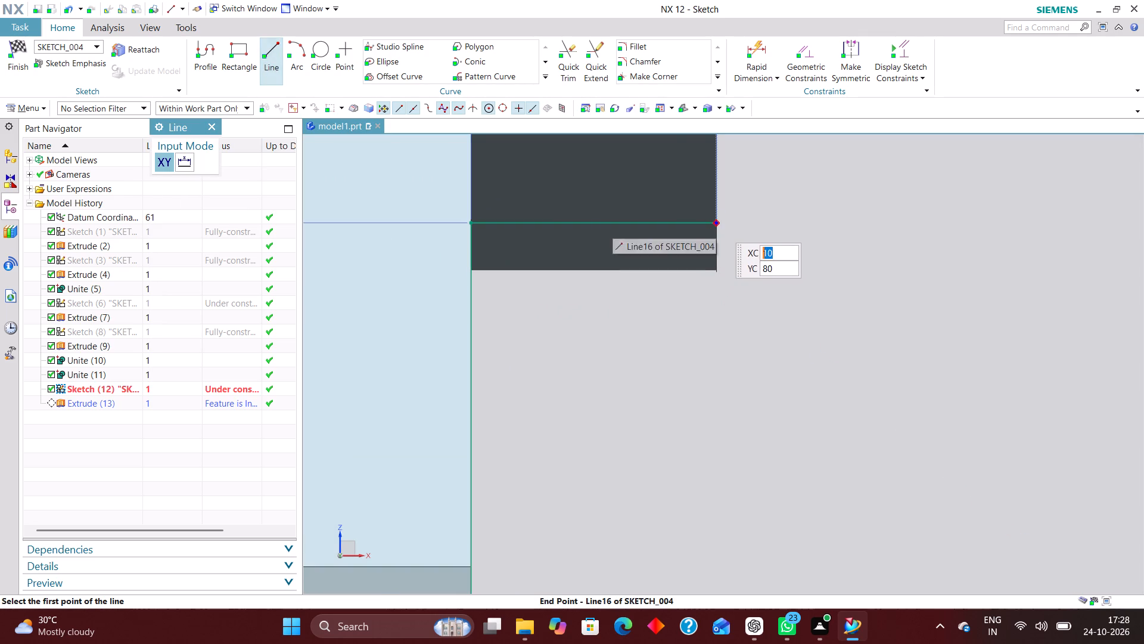
pyautogui.click(716, 223)
pyautogui.click(716, 289)
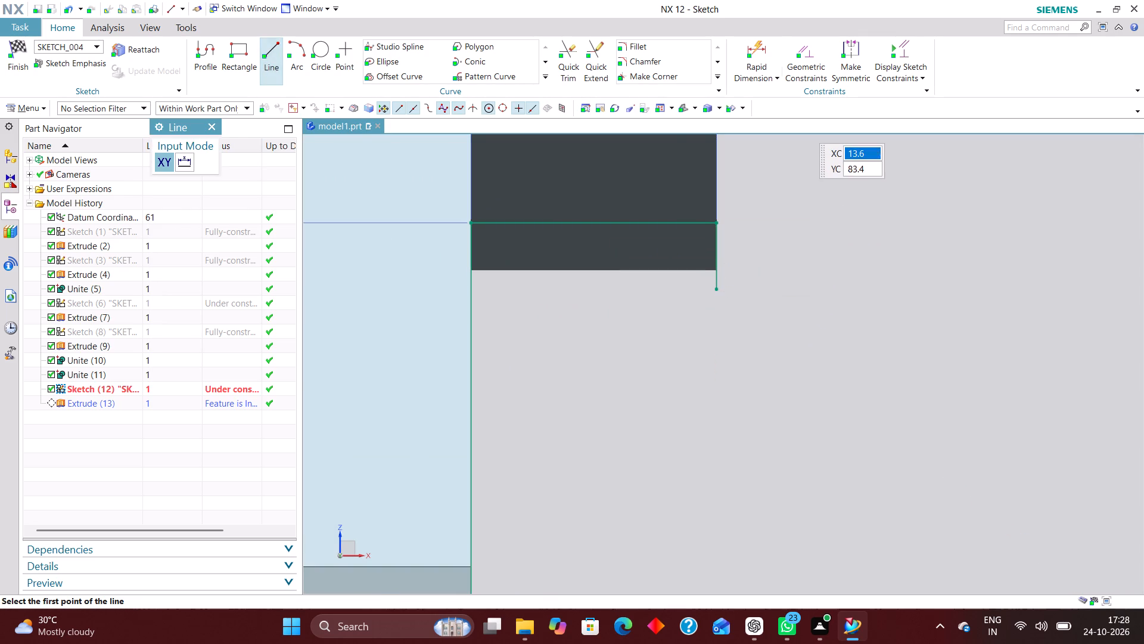
# Dimension the new vertical line below the upper horizontal line at 2 mm.
pyautogui.click(751, 47)
pyautogui.click(718, 283)
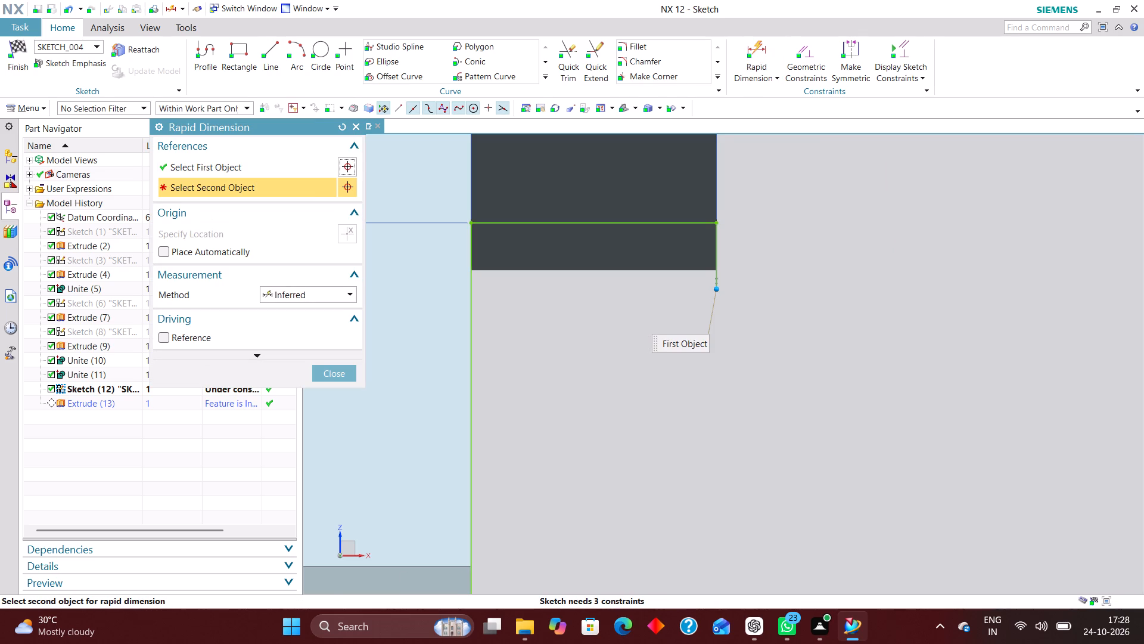
pyautogui.click(338, 123)
pyautogui.click(719, 281)
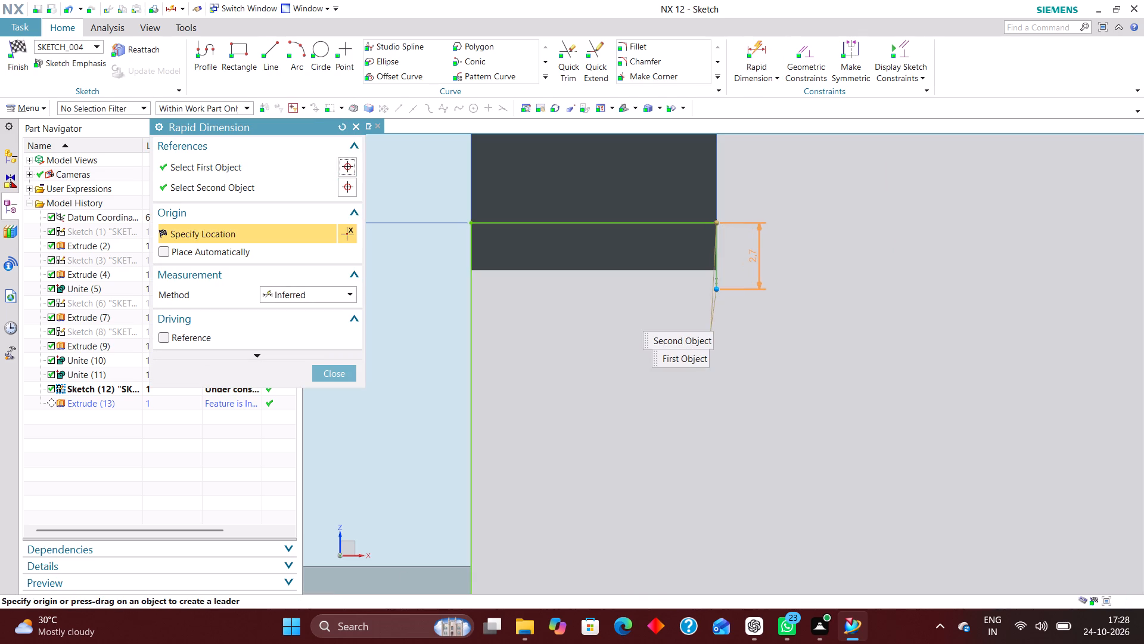
pyautogui.click(753, 260)
pyautogui.press('2')
pyautogui.press('Return')
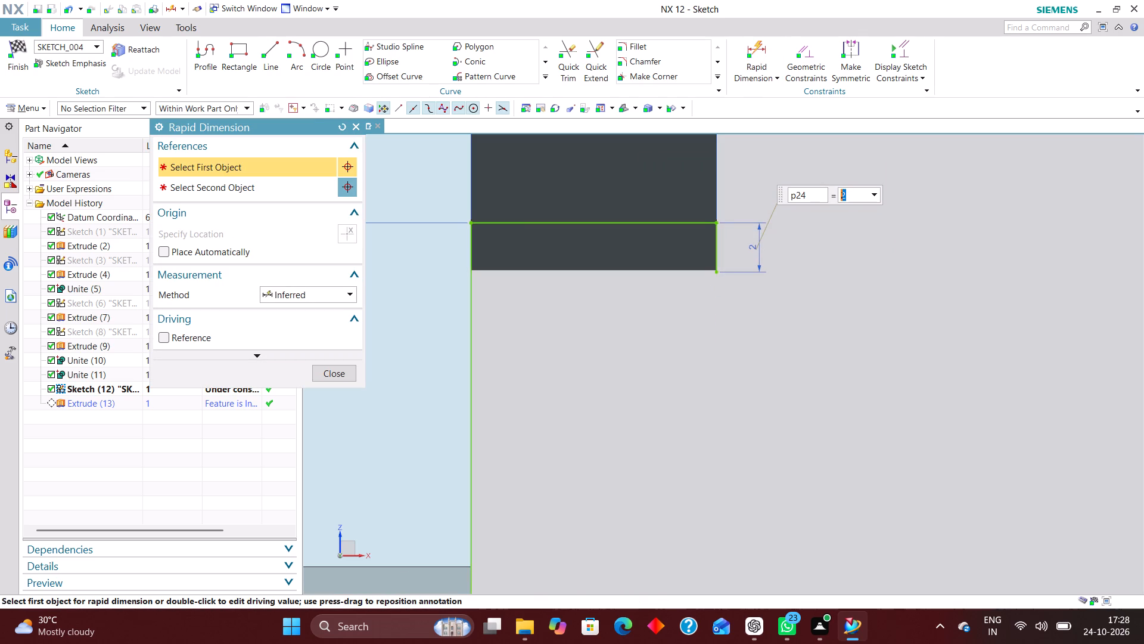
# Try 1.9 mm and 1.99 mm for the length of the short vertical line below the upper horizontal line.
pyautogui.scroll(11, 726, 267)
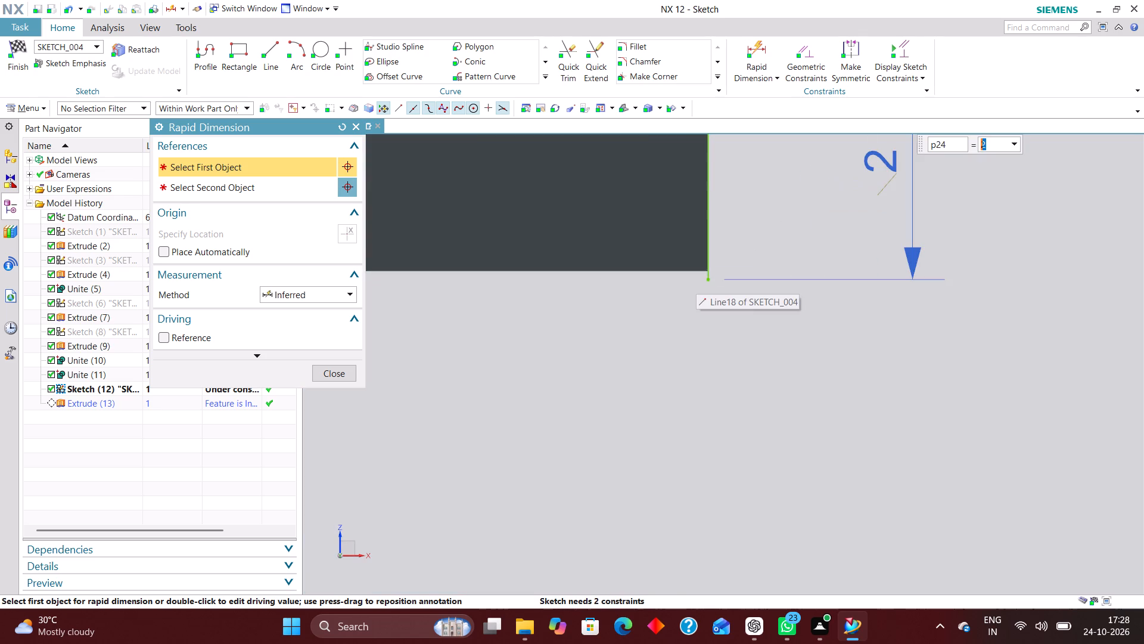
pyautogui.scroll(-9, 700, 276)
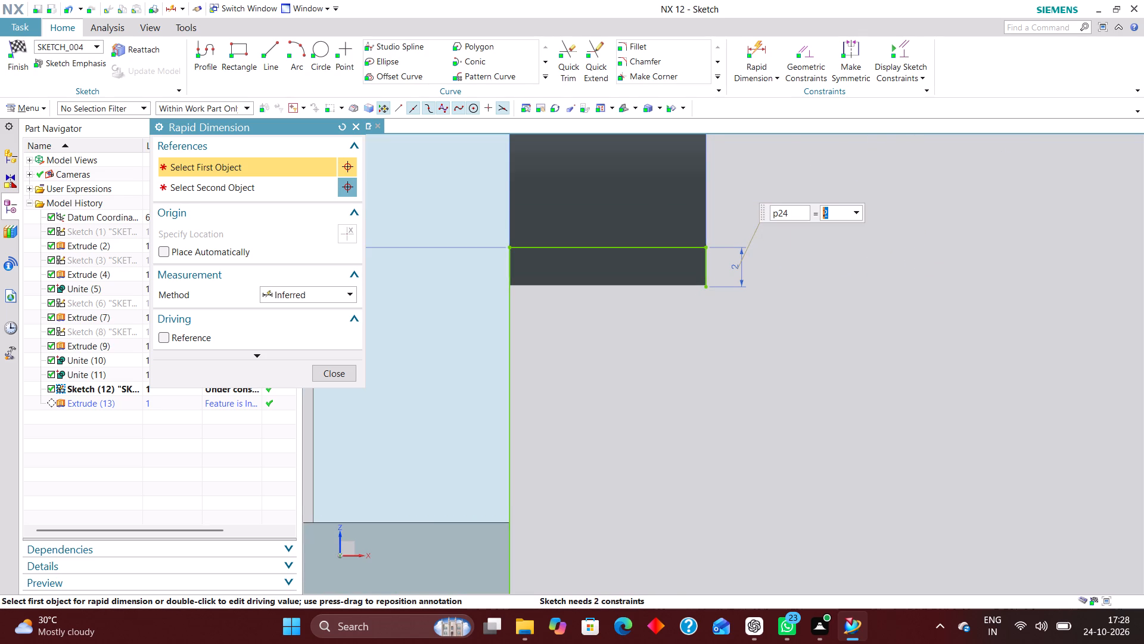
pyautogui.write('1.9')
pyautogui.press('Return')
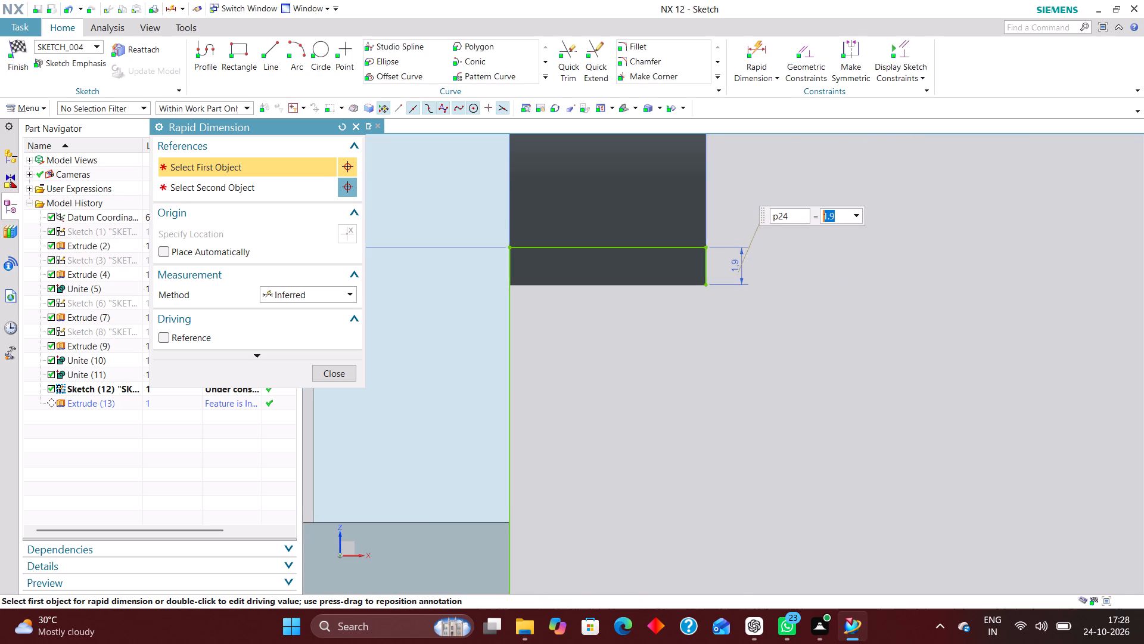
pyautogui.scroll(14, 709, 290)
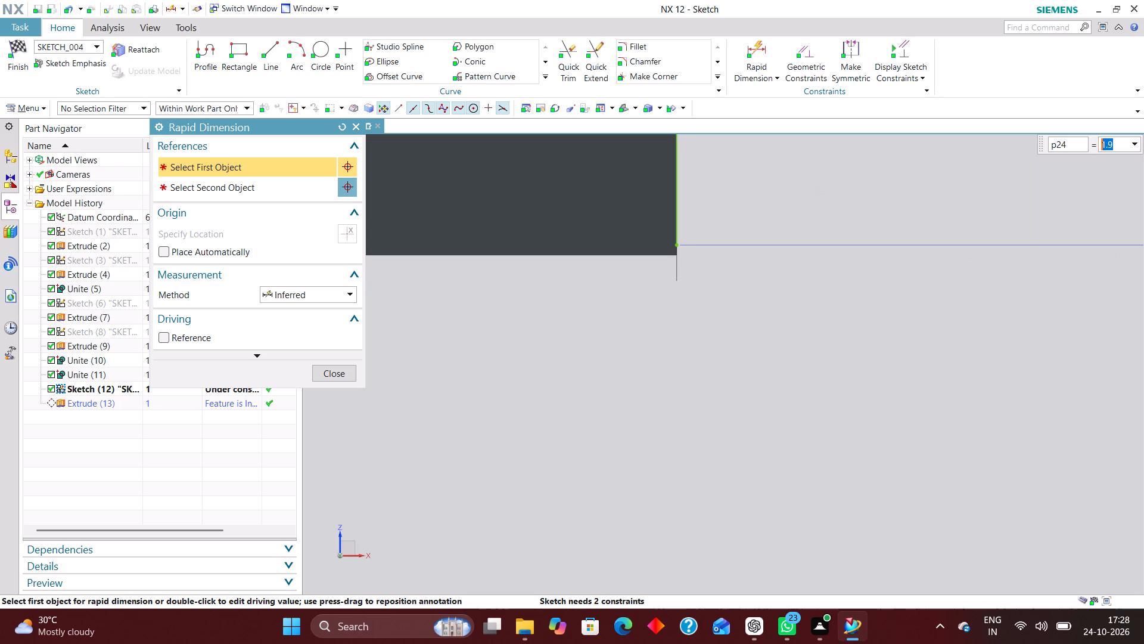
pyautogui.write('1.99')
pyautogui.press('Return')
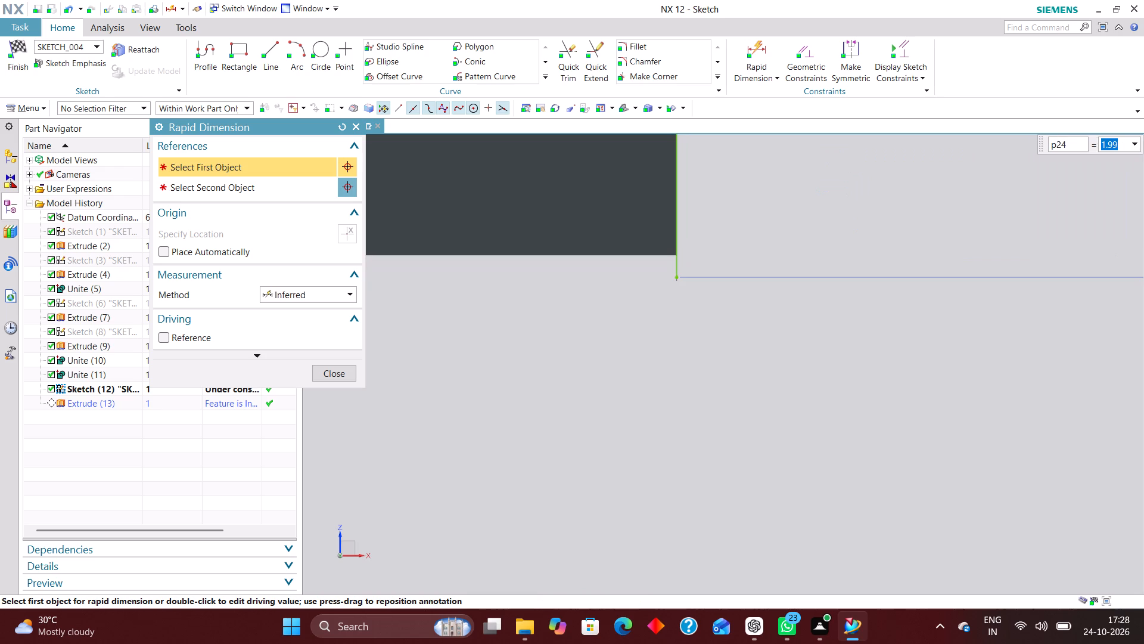
# Set the length of the short vertical line below the upper horizontal line to 1.91 mm.
pyautogui.press('1')
pyautogui.press('.')
pyautogui.write('91')
pyautogui.press('Return')
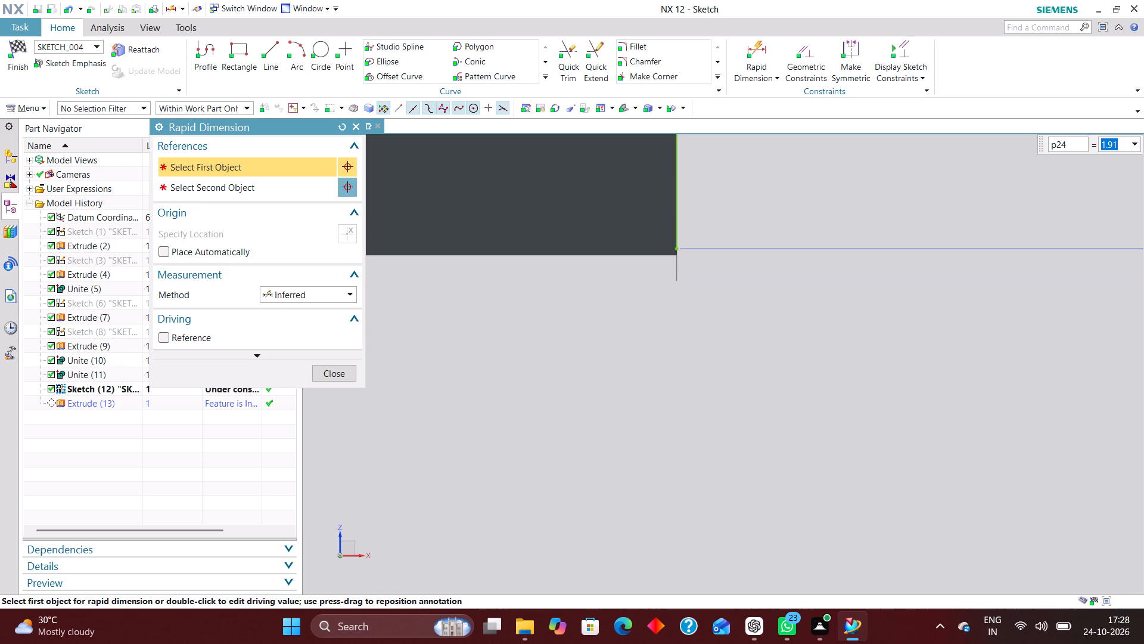
pyautogui.scroll(-16, 696, 261)
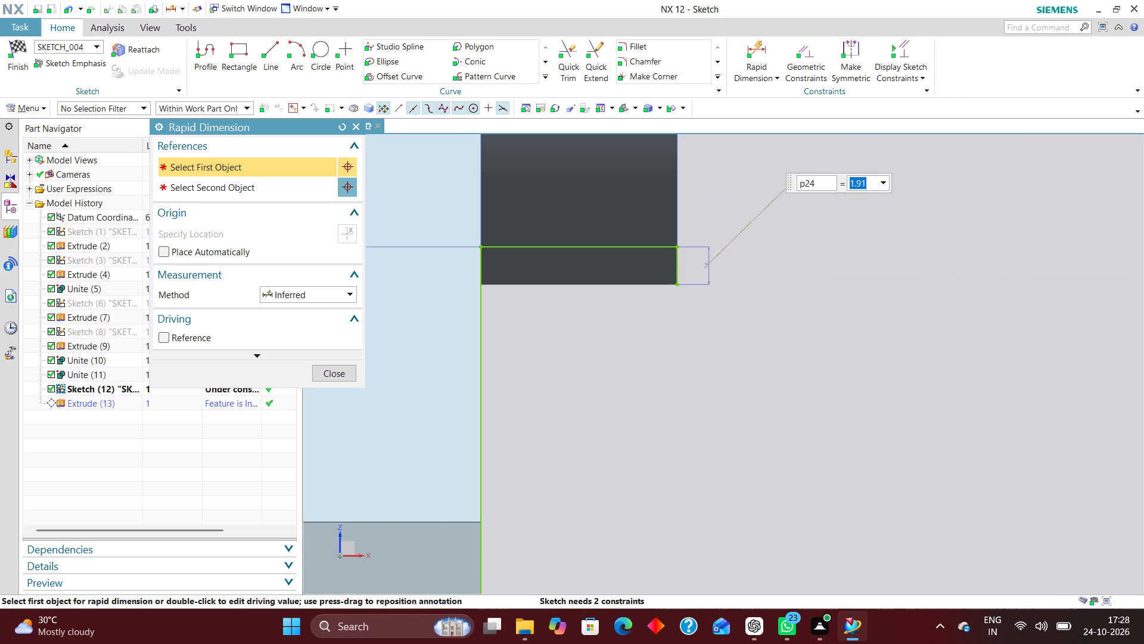
pyautogui.scroll(-2, 632, 275)
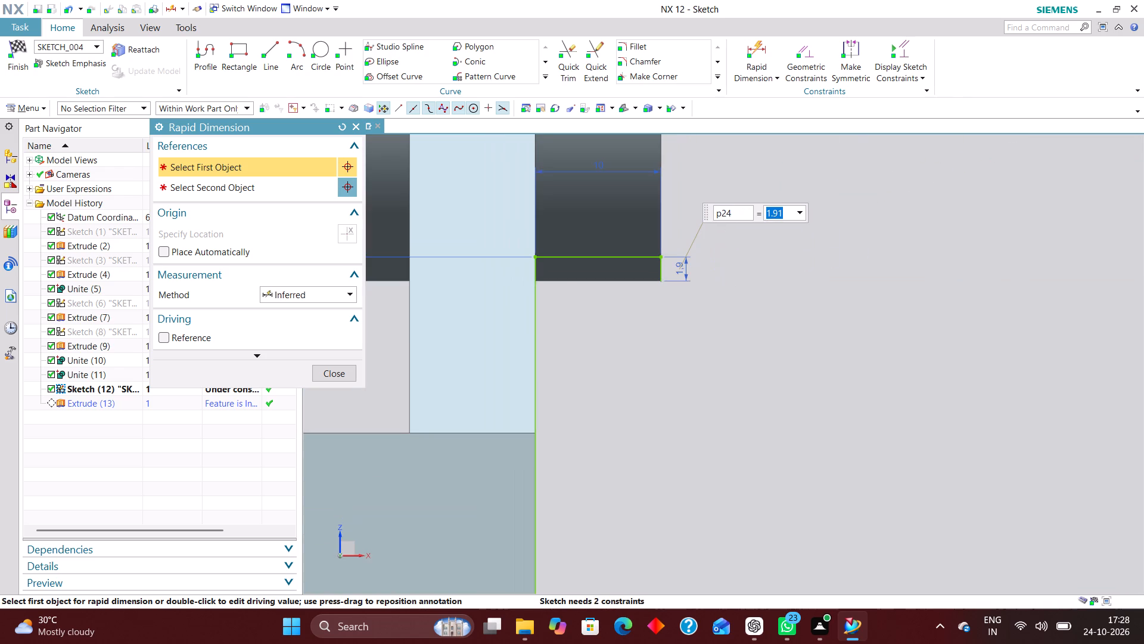
pyautogui.scroll(-2, 669, 294)
pyautogui.scroll(-2, 726, 299)
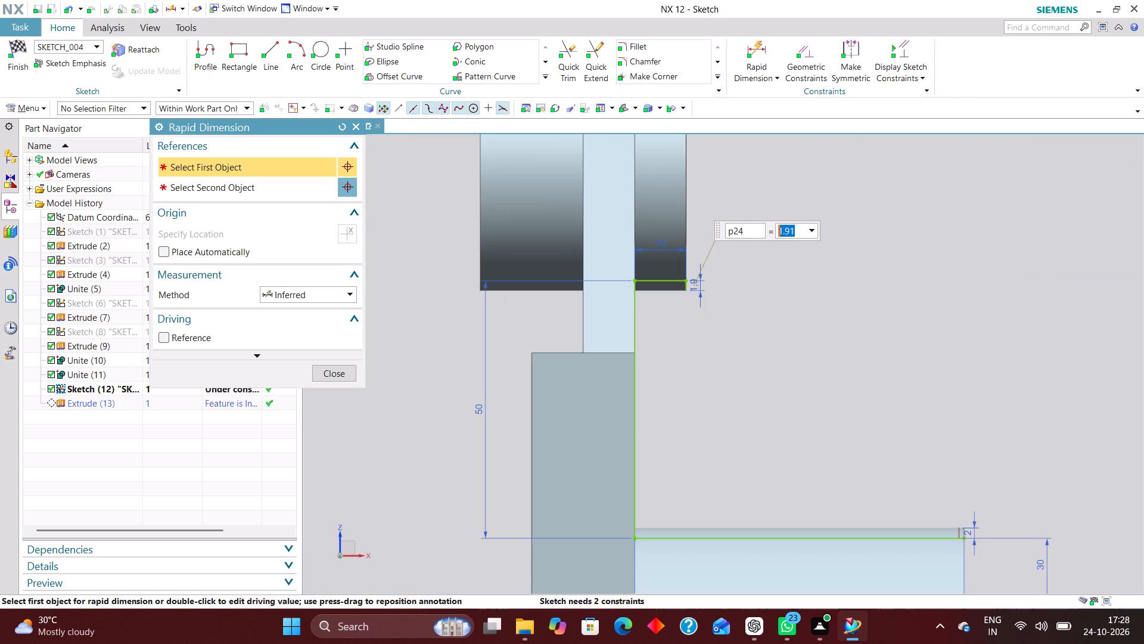
pyautogui.scroll(-1, 686, 292)
pyautogui.scroll(2, 706, 289)
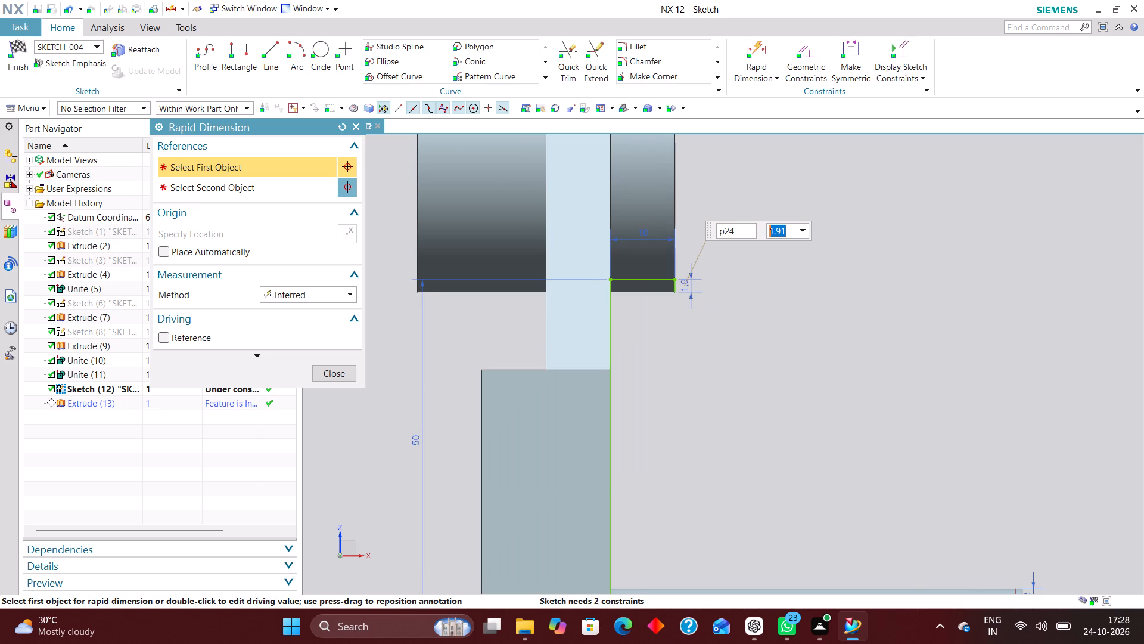
pyautogui.scroll(-2, 660, 293)
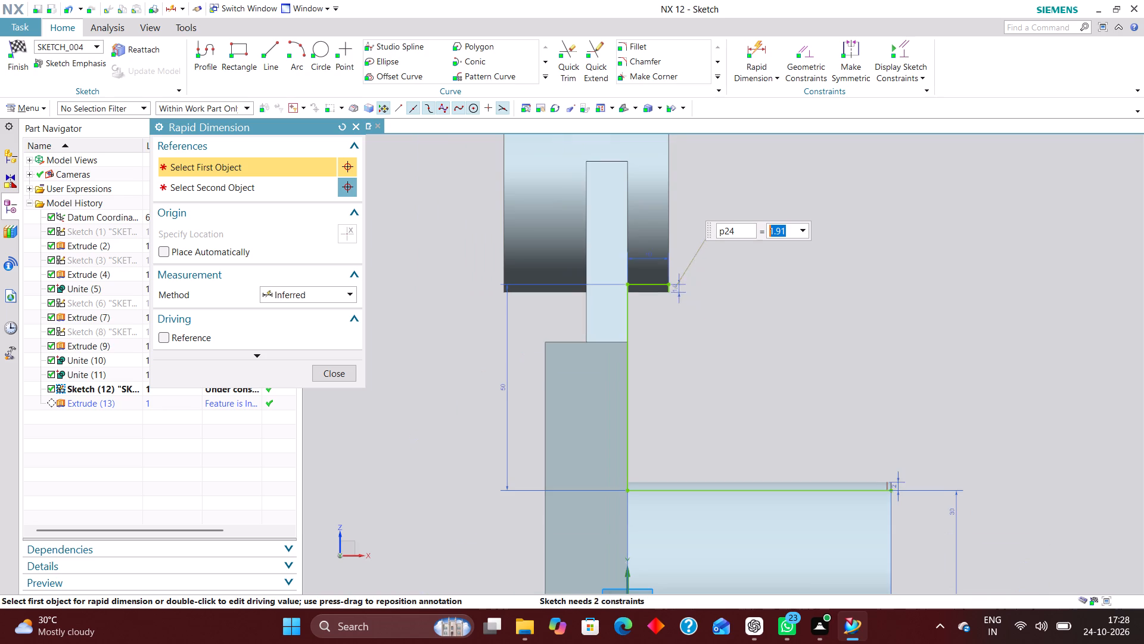
pyautogui.click(331, 371)
# Draw a sloped line from the lower end of the upper short vertical line to the top of the lower short vertical line.
pyautogui.click(268, 52)
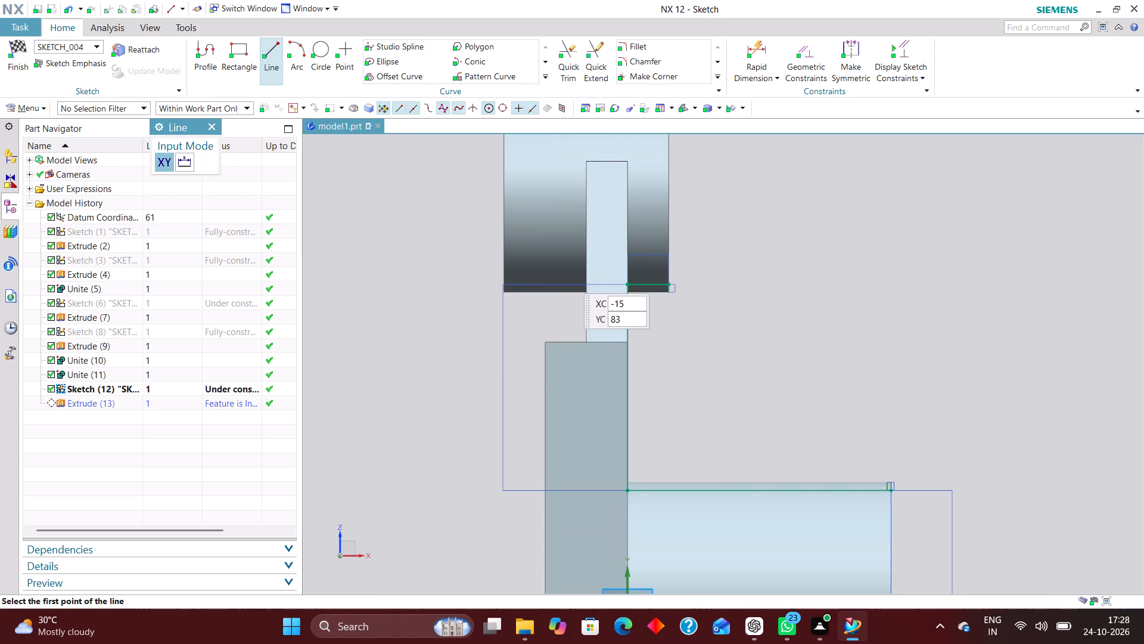
pyautogui.scroll(6, 673, 301)
pyautogui.click(659, 267)
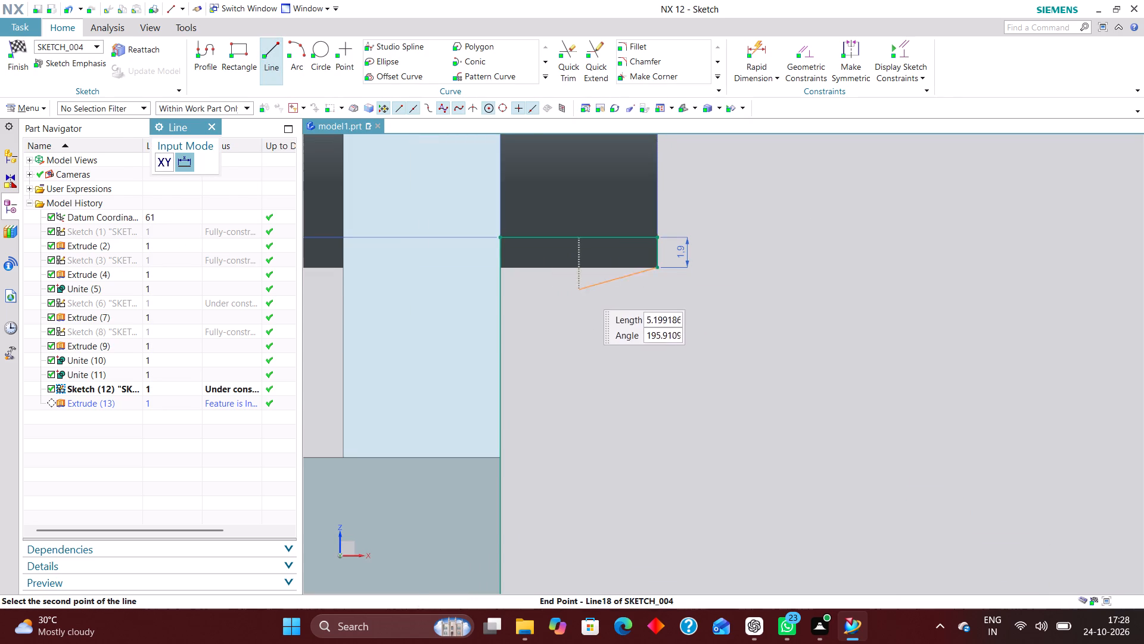
pyautogui.scroll(-5, 583, 289)
pyautogui.scroll(-3, 882, 479)
pyautogui.scroll(7, 924, 531)
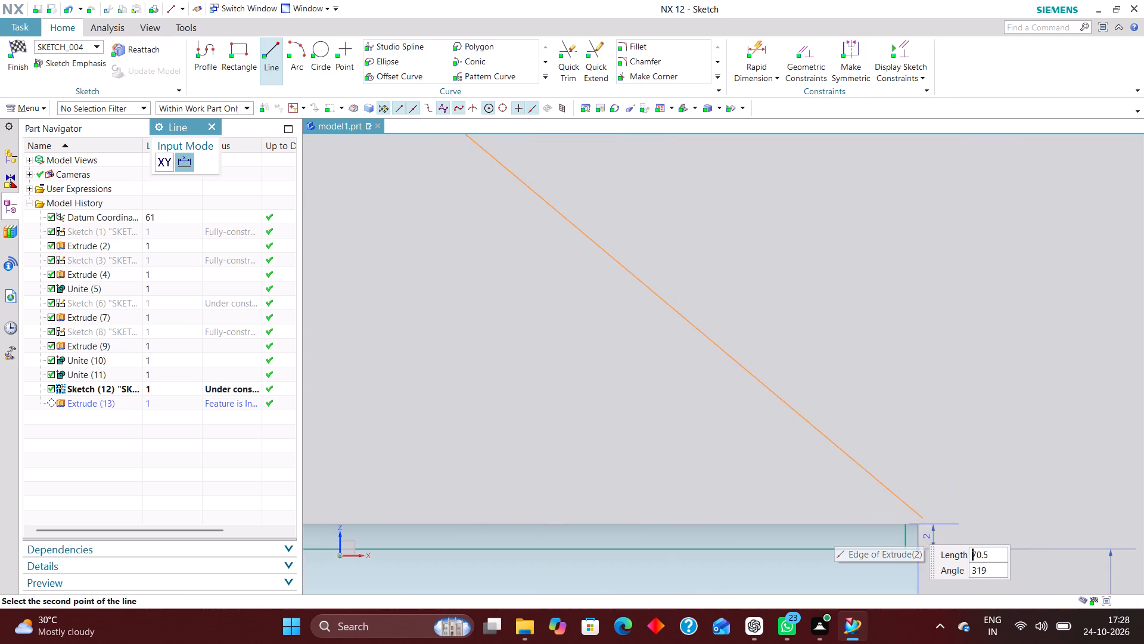
pyautogui.scroll(6, 908, 526)
pyautogui.click(900, 518)
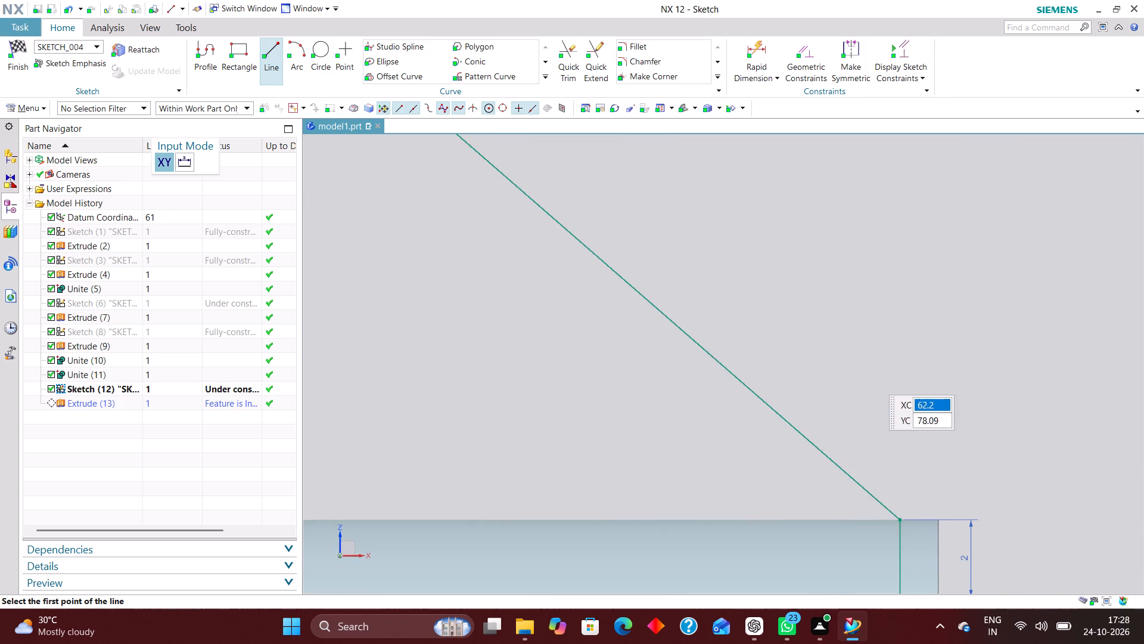
pyautogui.scroll(-5, 869, 374)
pyautogui.scroll(4, 944, 412)
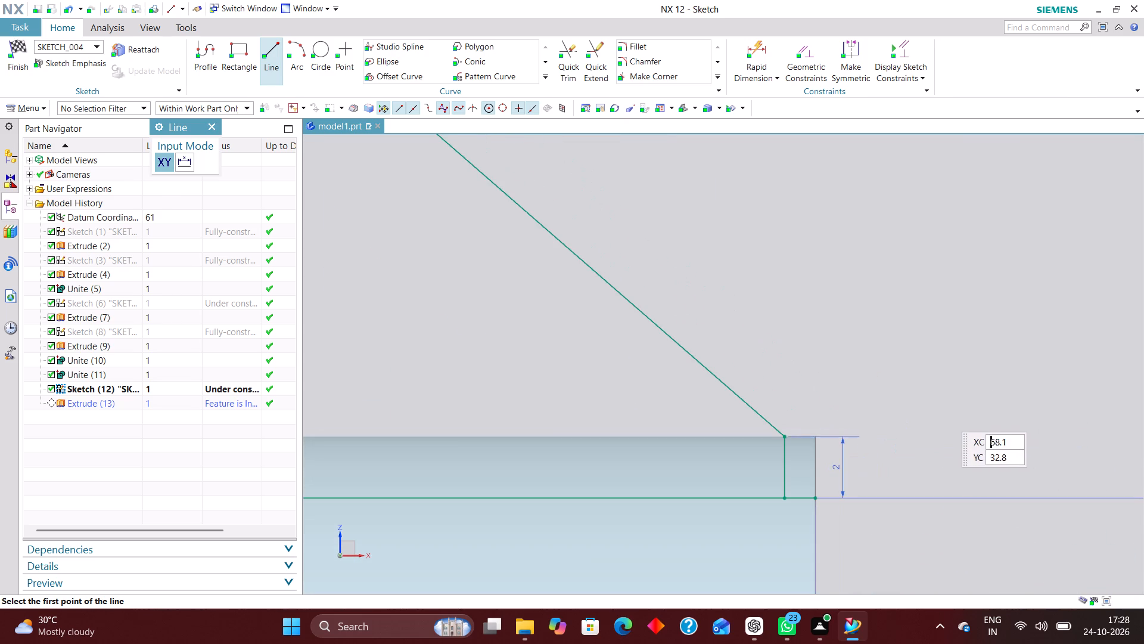
pyautogui.scroll(5, 795, 484)
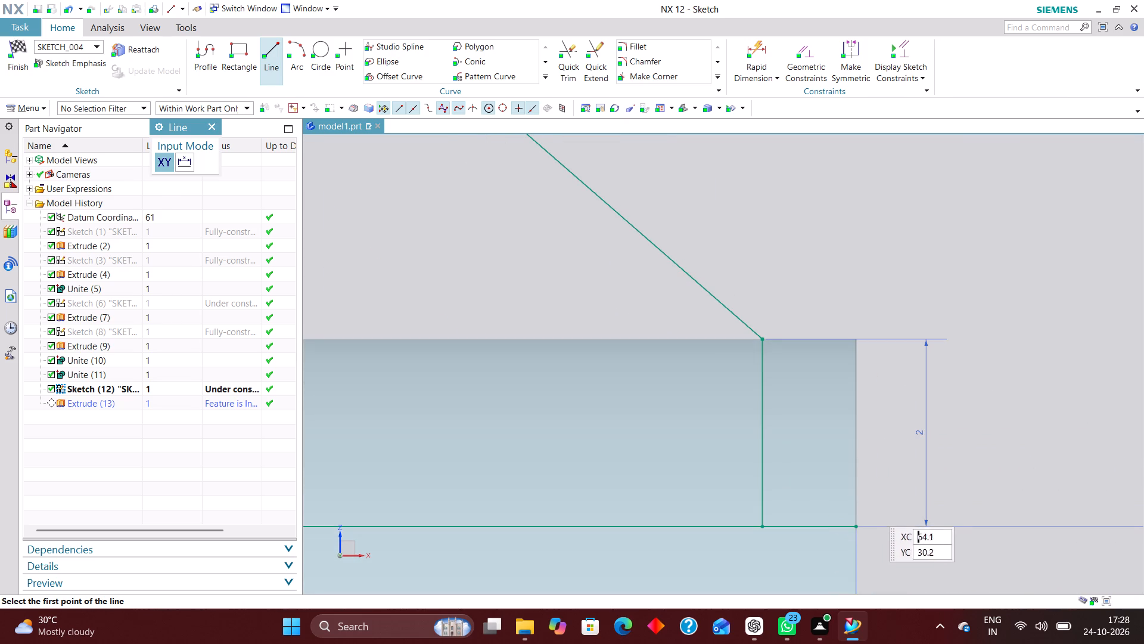
pyautogui.click(214, 125)
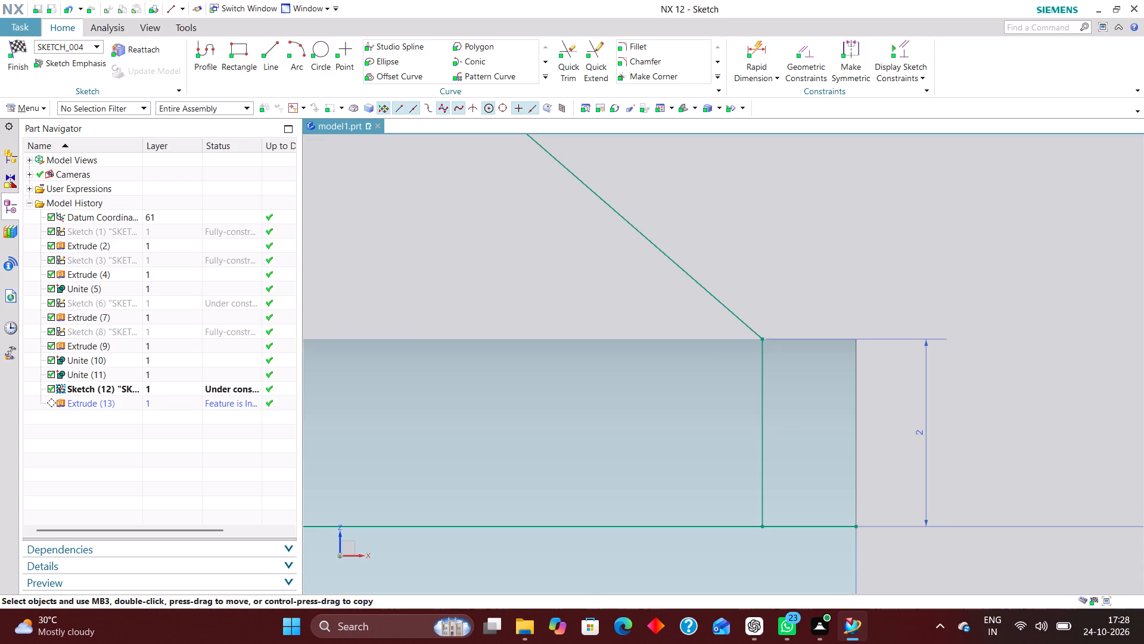
# Delete the short vertical line set slightly in from the half-cylinder's outer end.
pyautogui.scroll(-13, 822, 256)
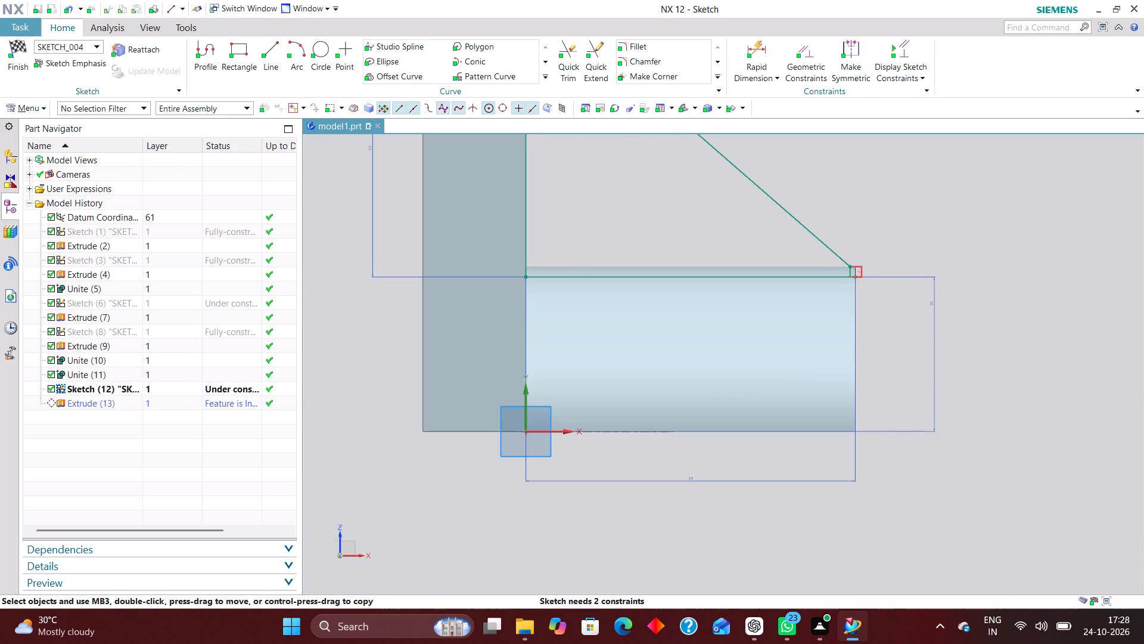
pyautogui.scroll(7, 855, 270)
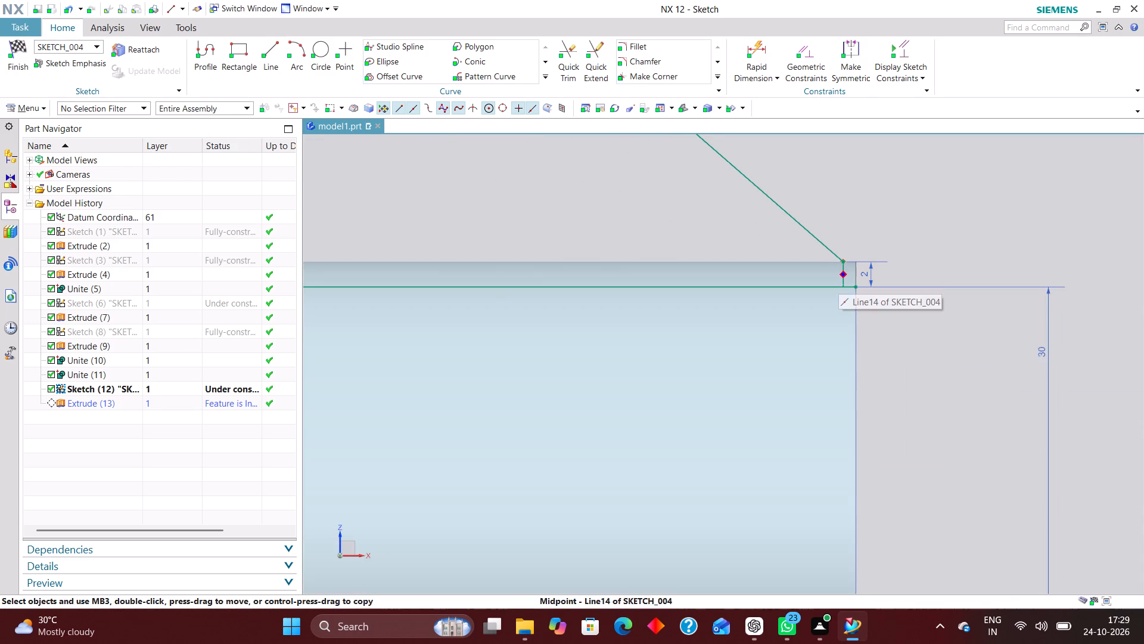
pyautogui.moveTo(845, 278); pyautogui.dragTo(754, 272, button='right')
# Draw a short vertical line upward from the outer endpoint of the lower horizontal line.
pyautogui.scroll(-1, 864, 266)
pyautogui.scroll(5, 871, 255)
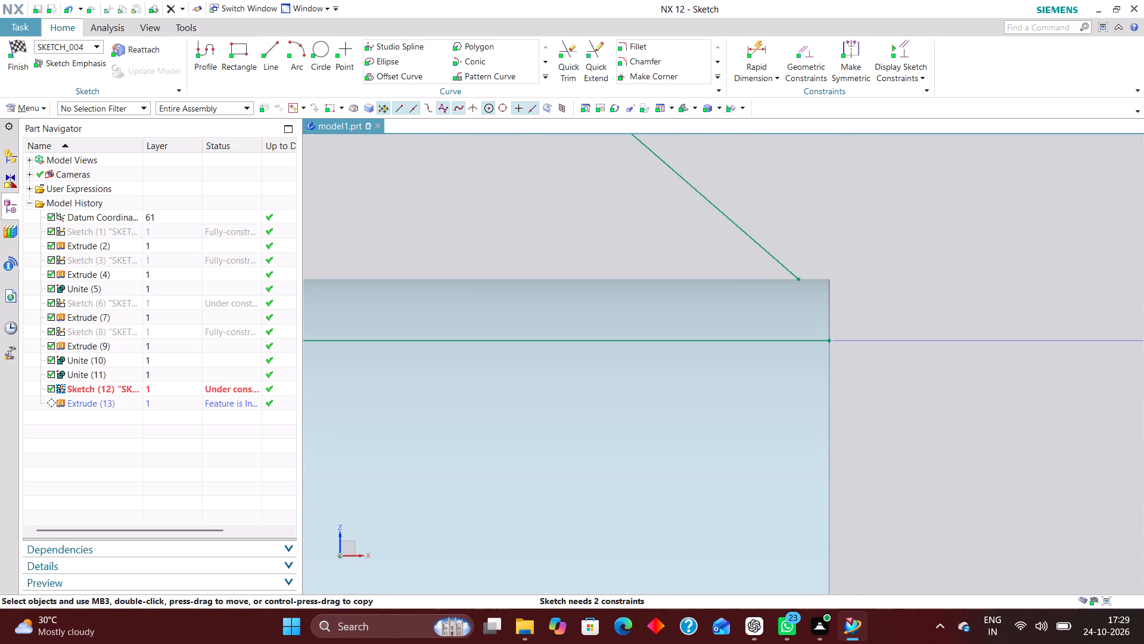
pyautogui.click(272, 48)
pyautogui.click(832, 338)
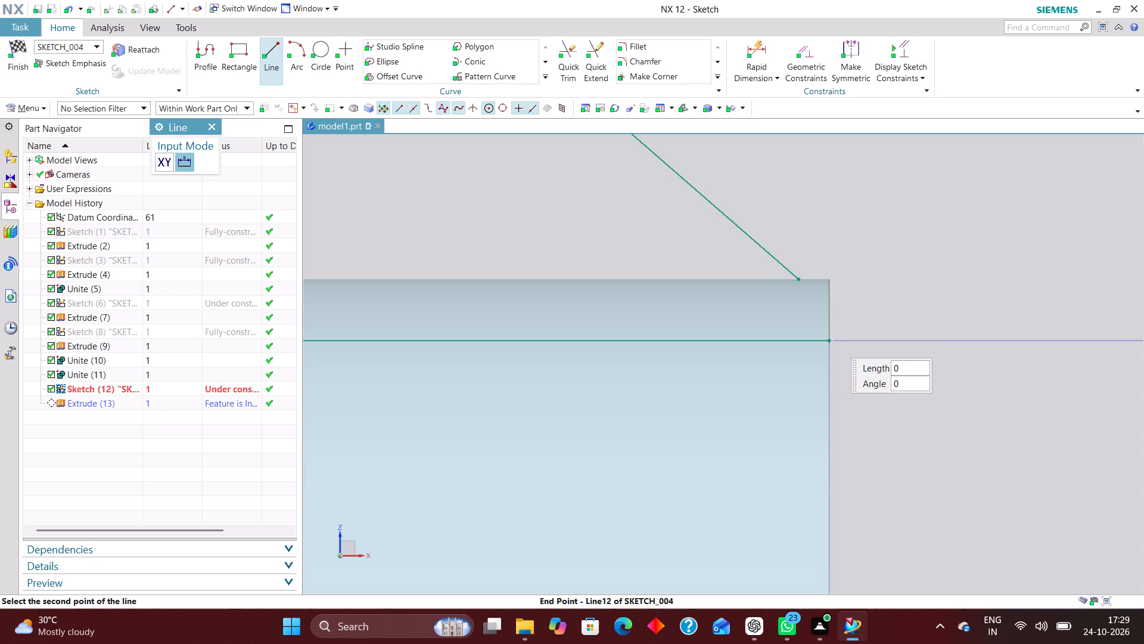
pyautogui.click(834, 262)
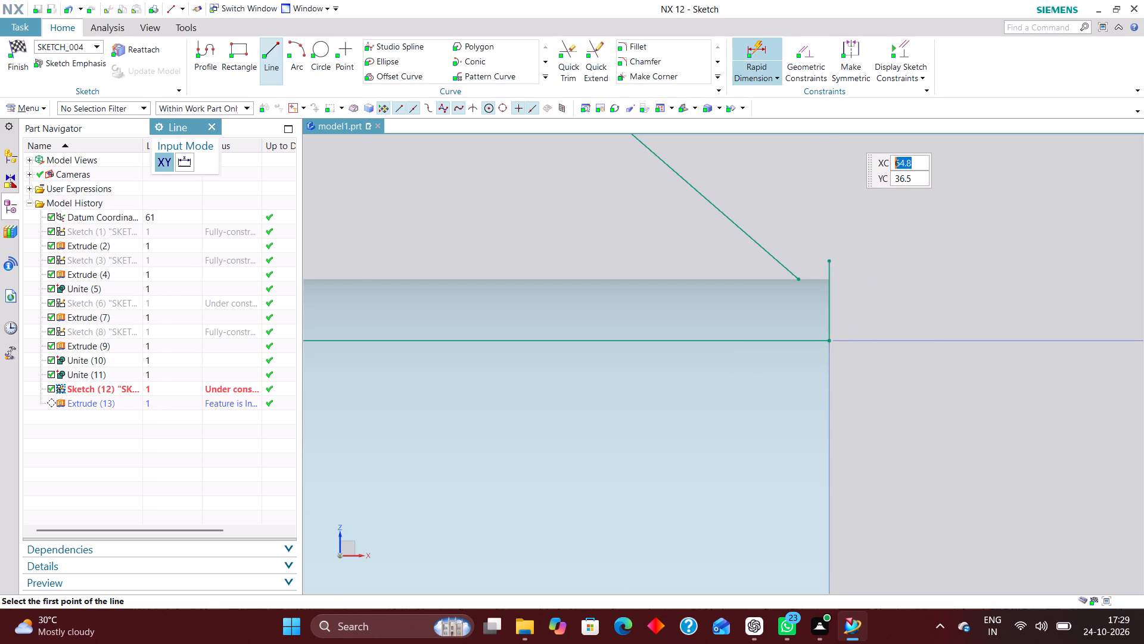
# Dimension the new vertical line at the half-cylinder's outer end at 2 mm.
pyautogui.click(757, 49)
pyautogui.click(828, 267)
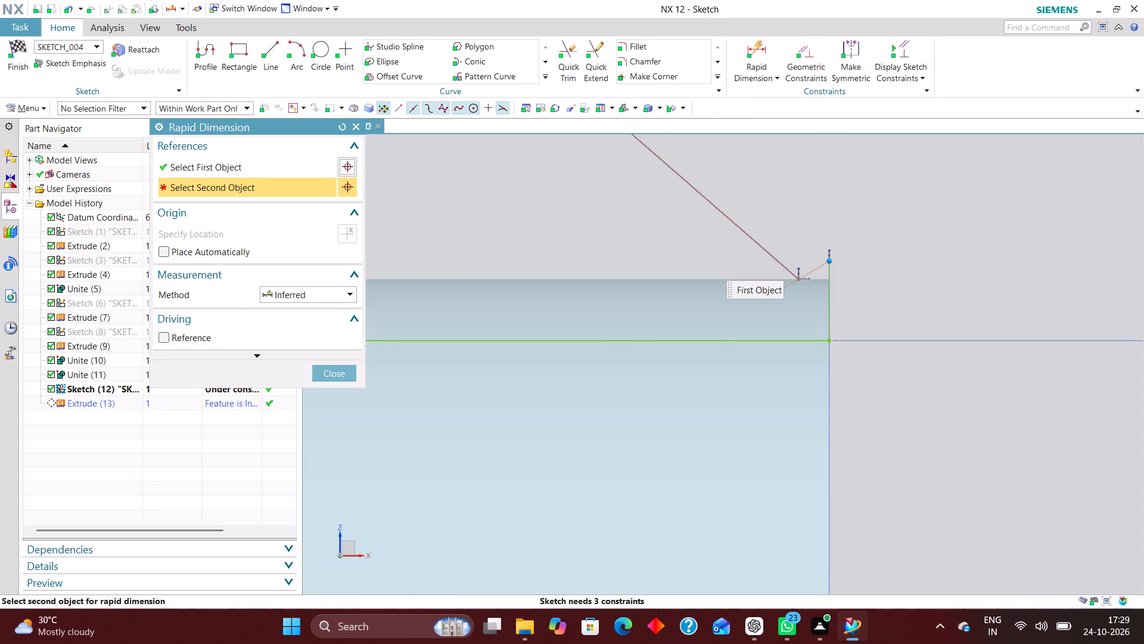
pyautogui.click(343, 128)
pyautogui.click(828, 271)
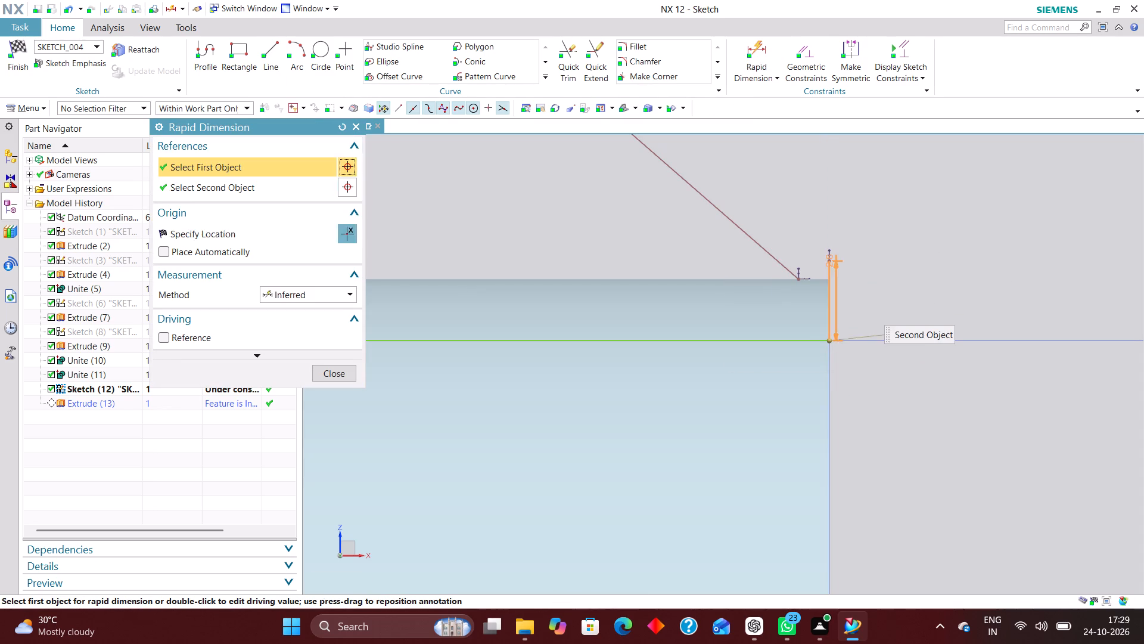
pyautogui.click(881, 302)
pyautogui.press('2')
pyautogui.press('Return')
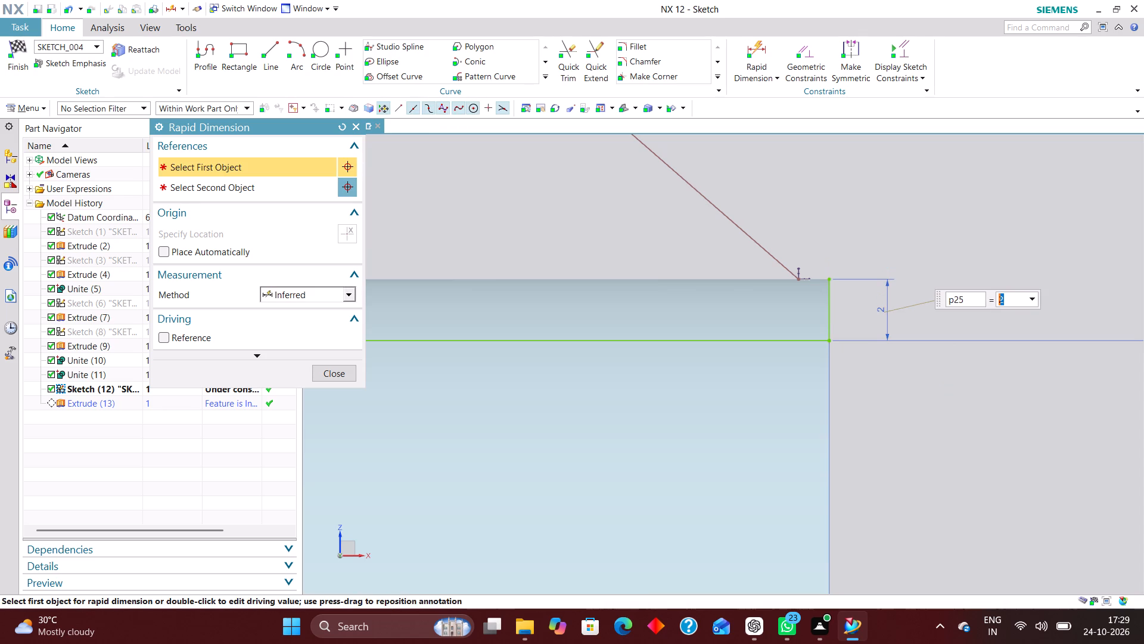
pyautogui.click(332, 373)
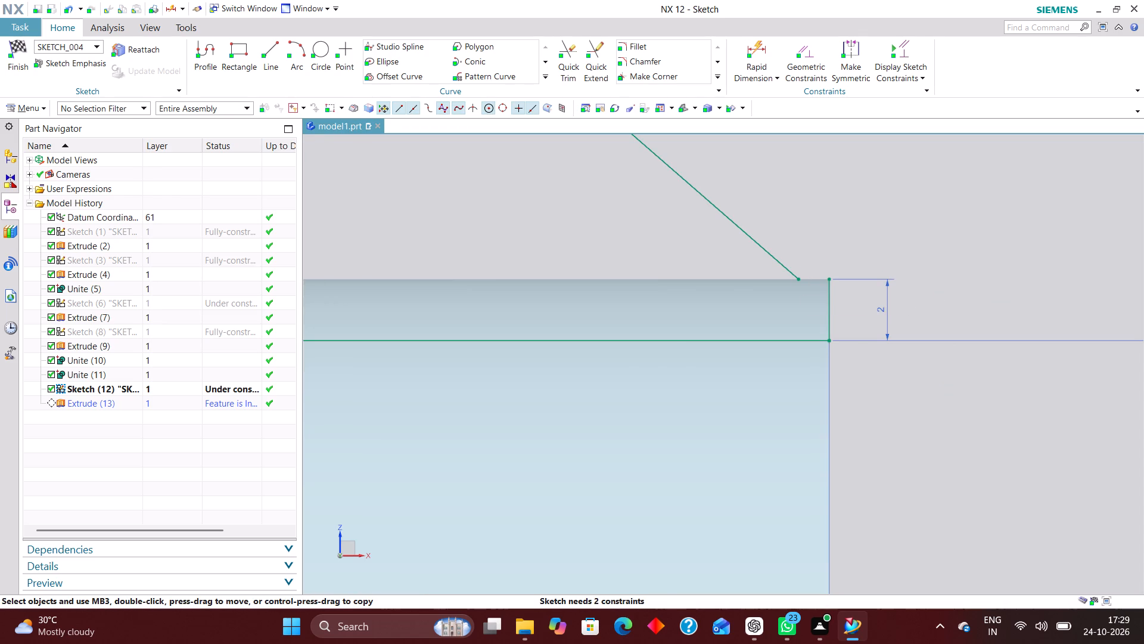
# Move the sloped line's lower endpoint onto the top of the new 2 mm vertical line to close the rib profile.
pyautogui.moveTo(803, 278); pyautogui.dragTo(831, 275)
pyautogui.scroll(-3, 913, 416)
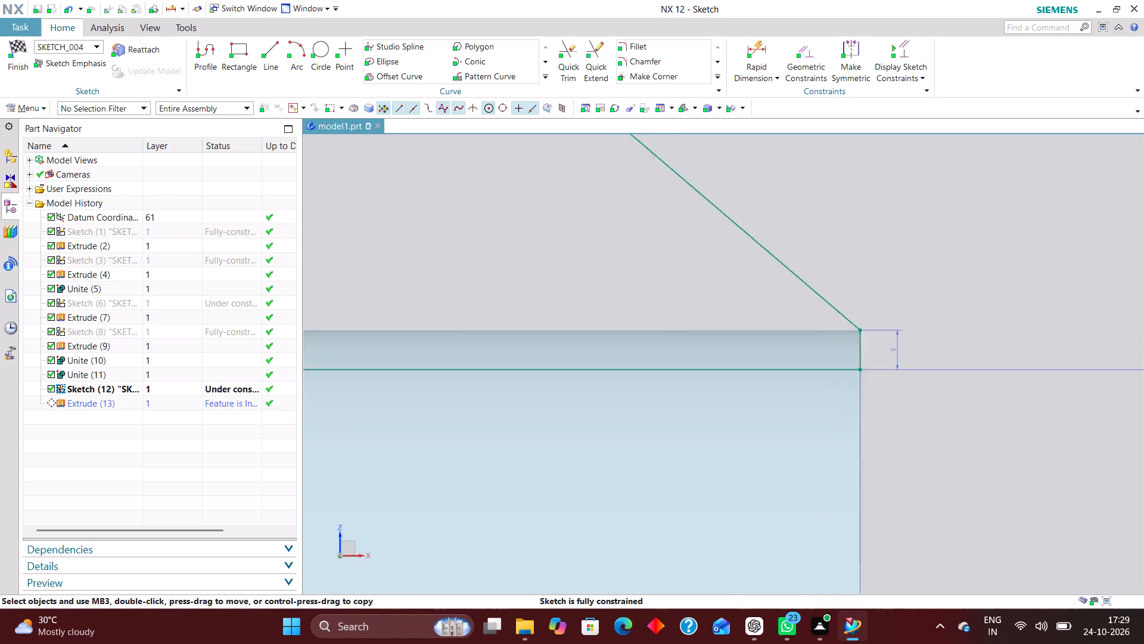
# Finish editing the rib sketch, checking the dependent extrude's section but leaving its mapping unedited.
pyautogui.scroll(-8, 920, 436)
pyautogui.scroll(8, 780, 304)
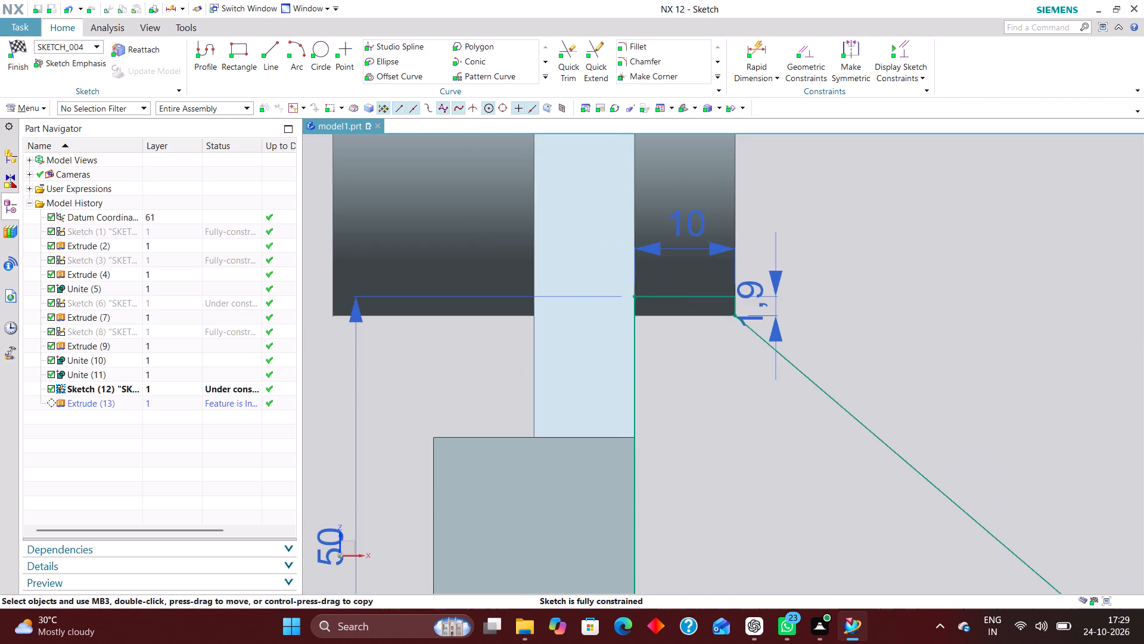
pyautogui.scroll(-5, 709, 268)
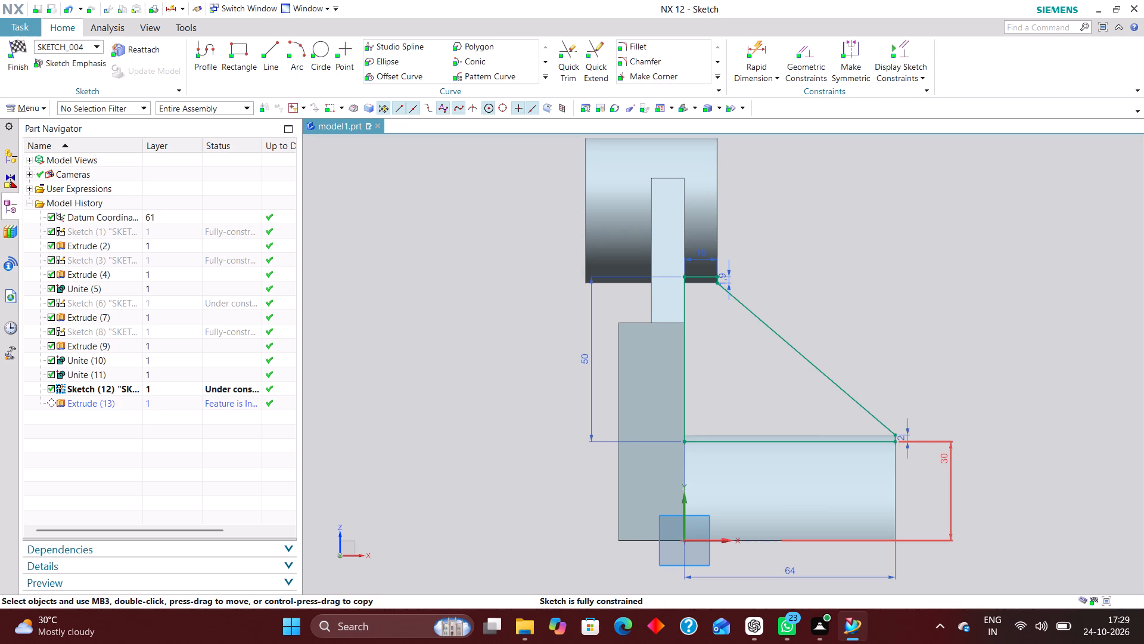
pyautogui.scroll(3, 722, 289)
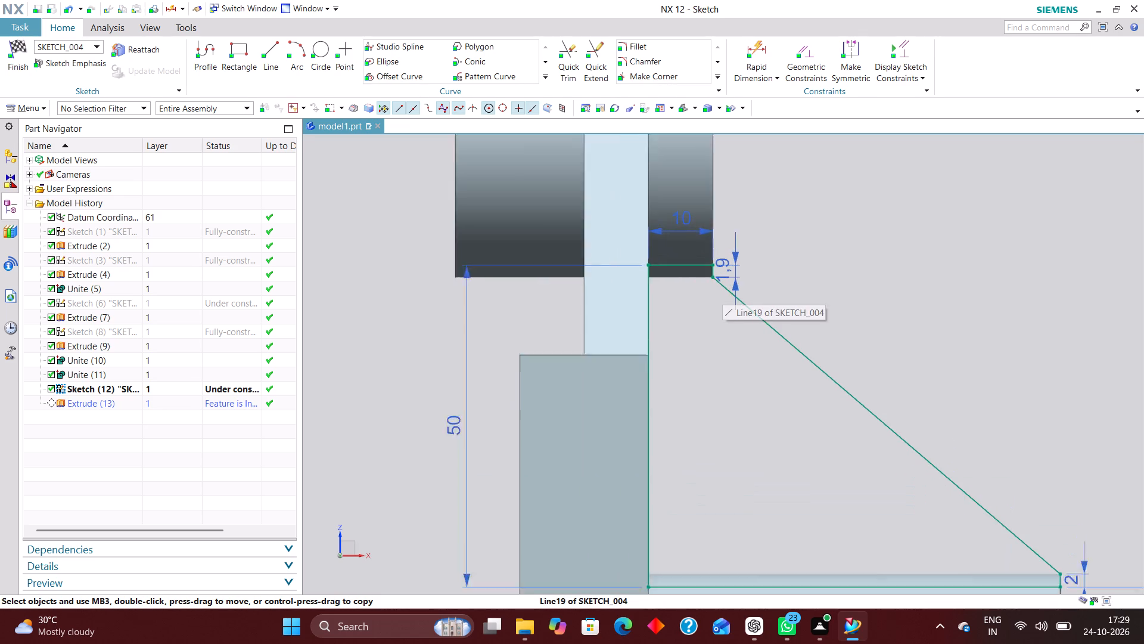
pyautogui.scroll(1, 722, 289)
pyautogui.scroll(-4, 714, 244)
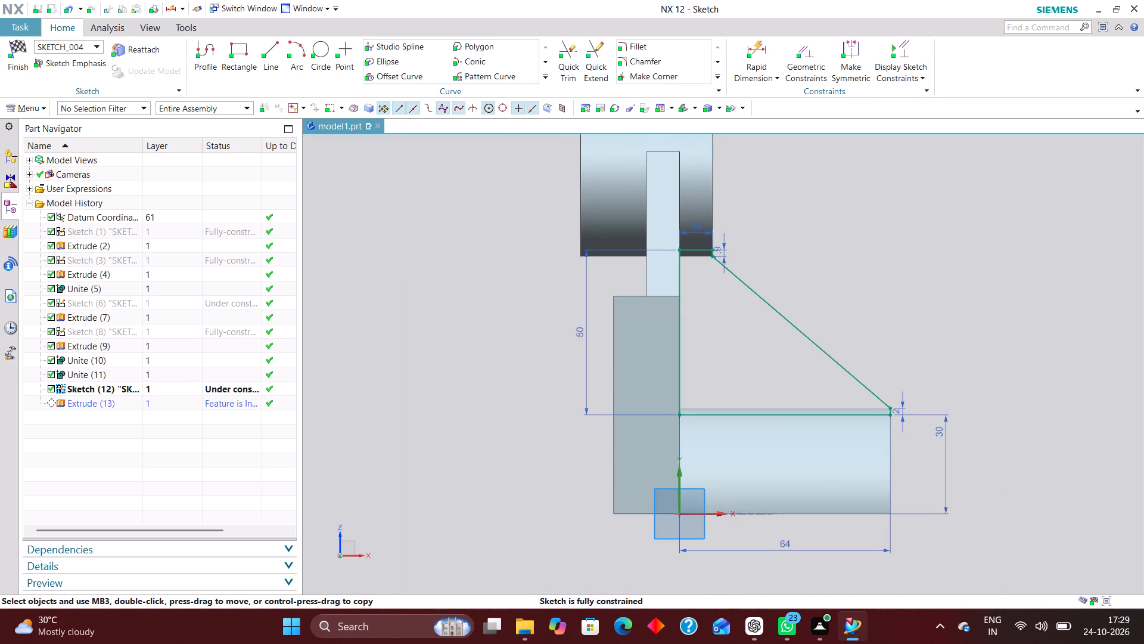
pyautogui.click(22, 45)
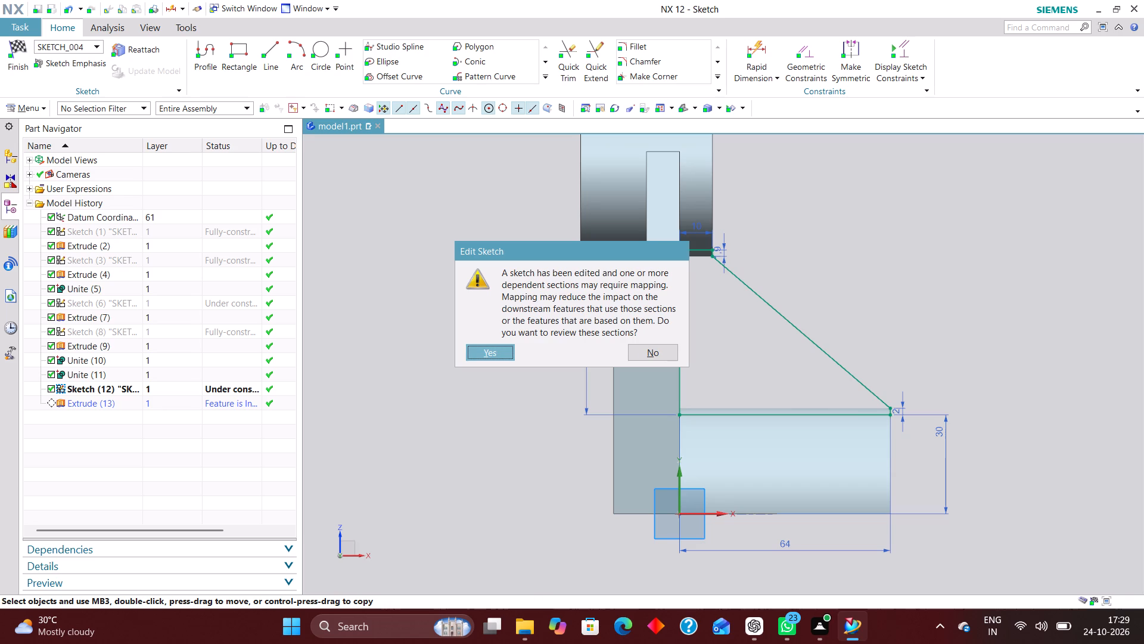
pyautogui.click(493, 351)
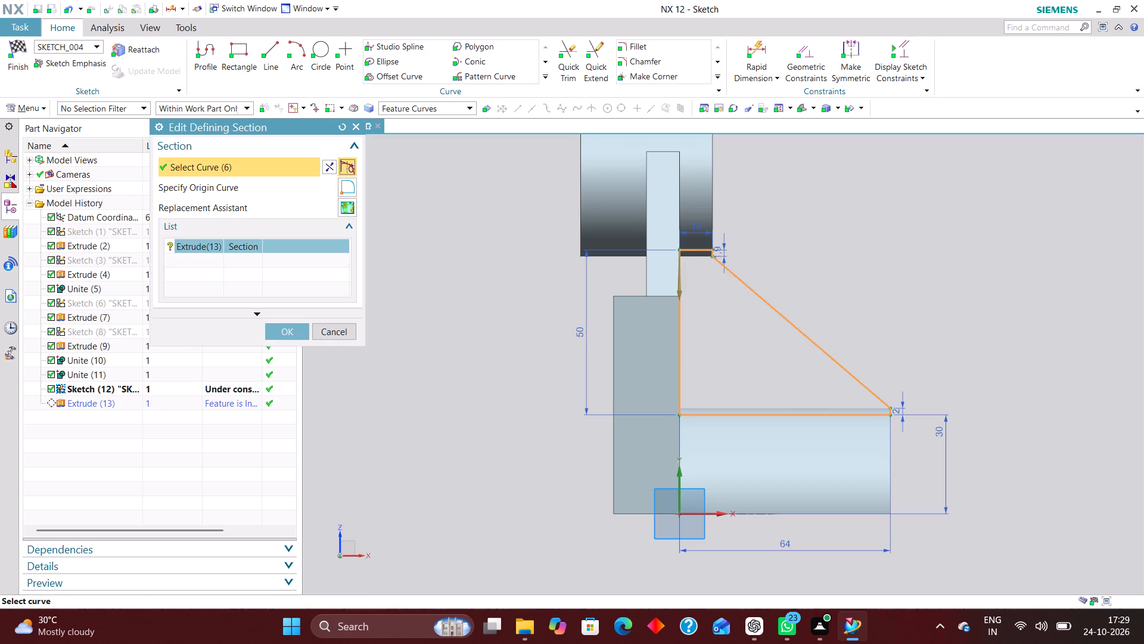
pyautogui.click(325, 327)
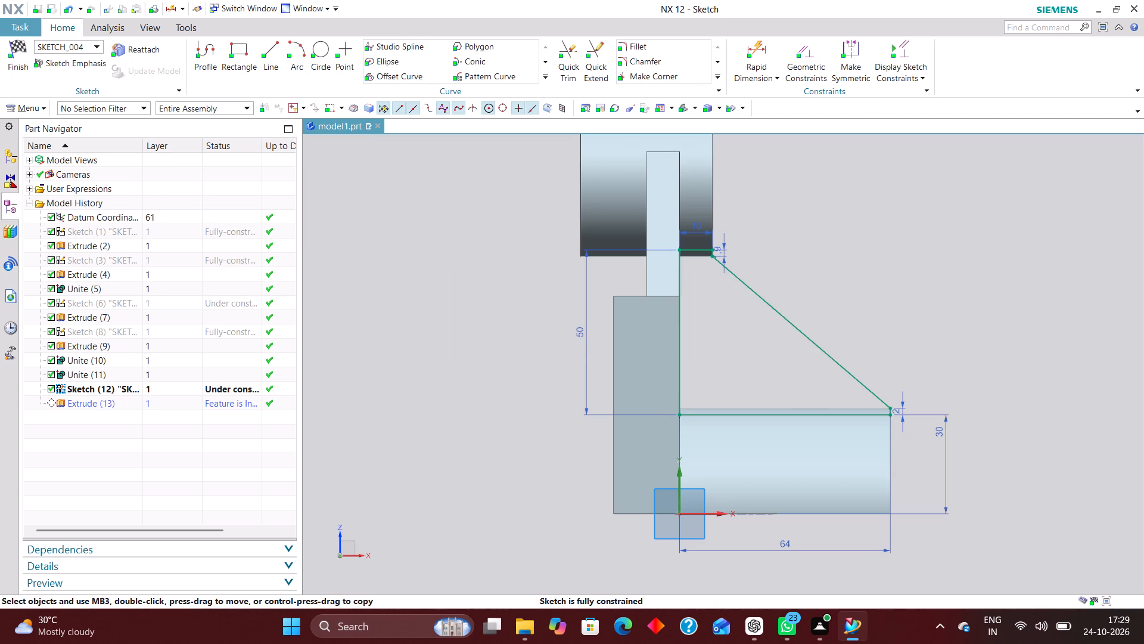
pyautogui.click(13, 49)
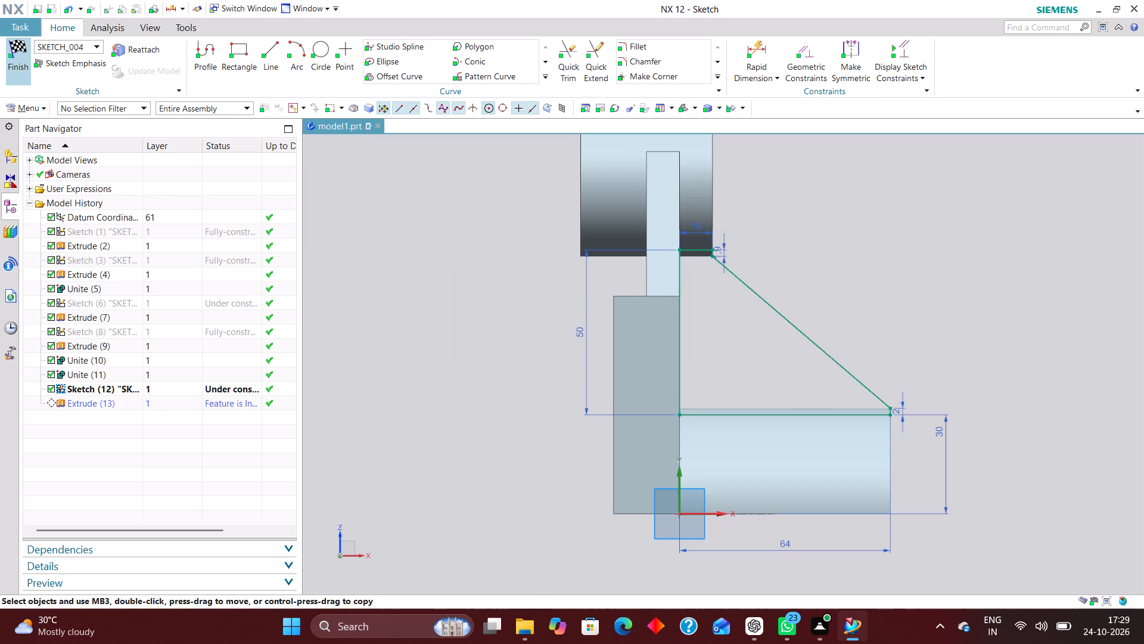
pyautogui.click(655, 342)
pyautogui.click(655, 348)
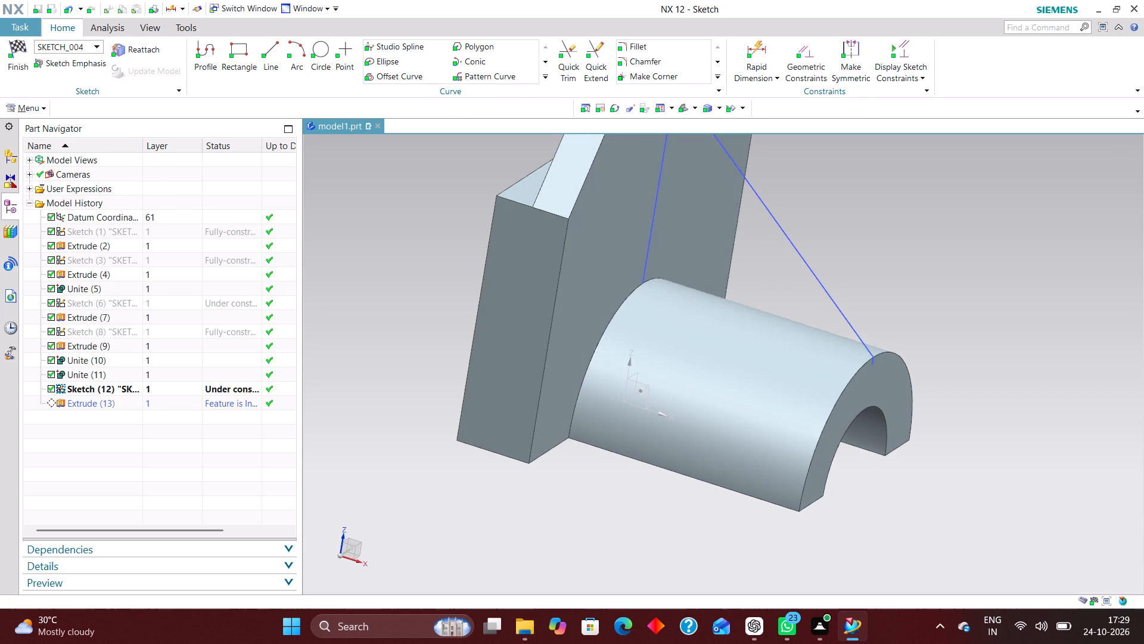
# Unite the rib with the main bracket body, using the bracket as target and the rib as tool.
pyautogui.scroll(5, 867, 382)
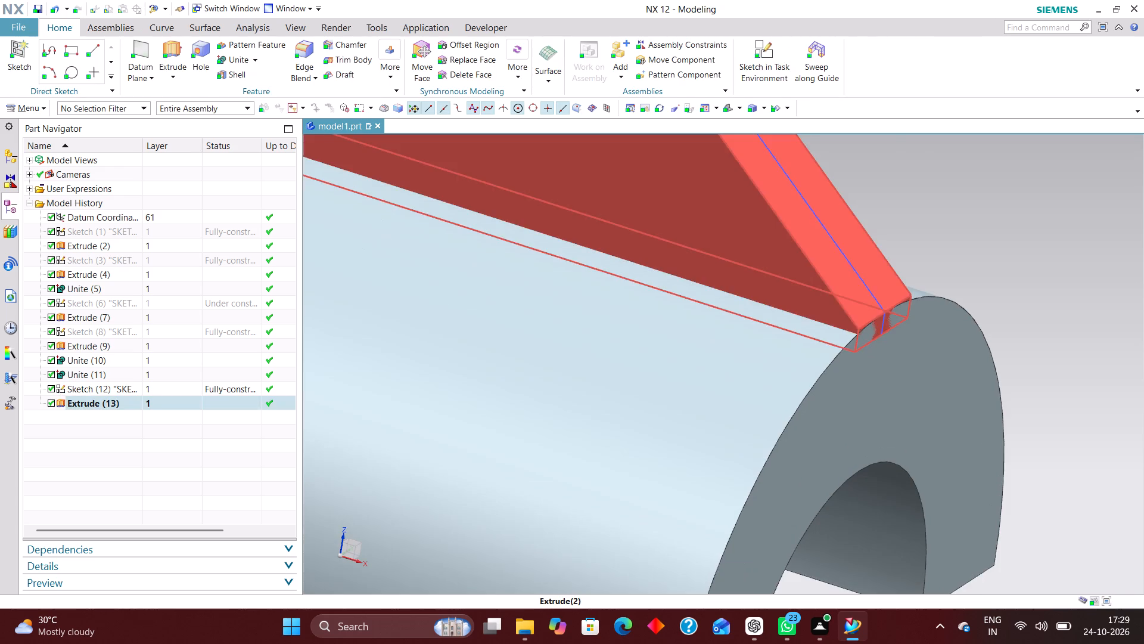
pyautogui.scroll(5, 882, 379)
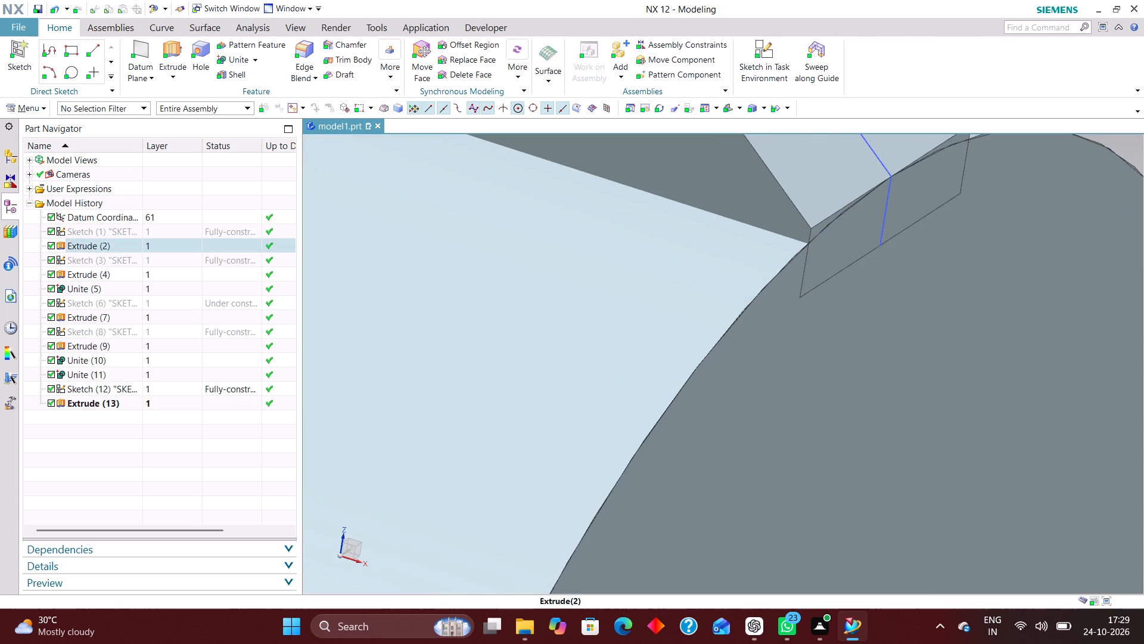
pyautogui.scroll(-8, 849, 256)
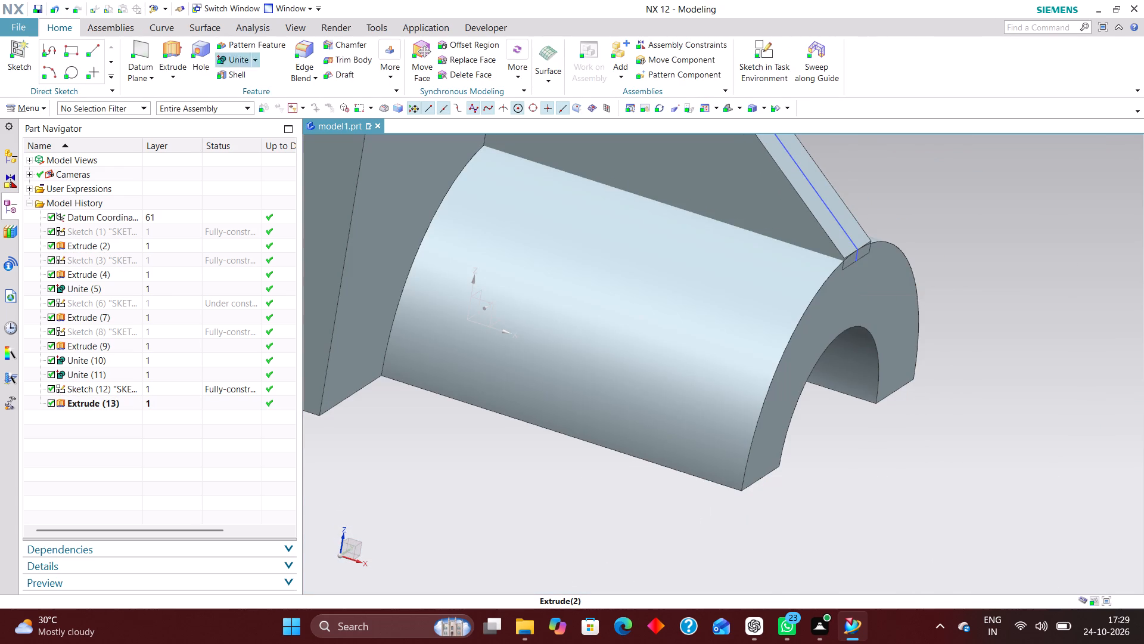
pyautogui.click(244, 59)
pyautogui.click(621, 343)
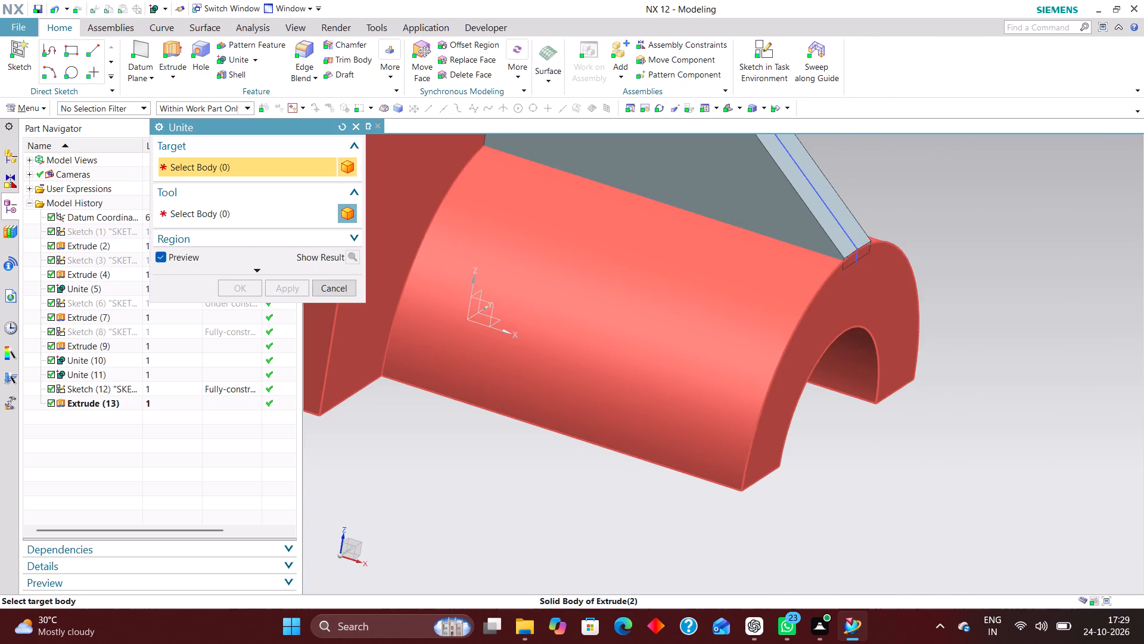
pyautogui.click(744, 185)
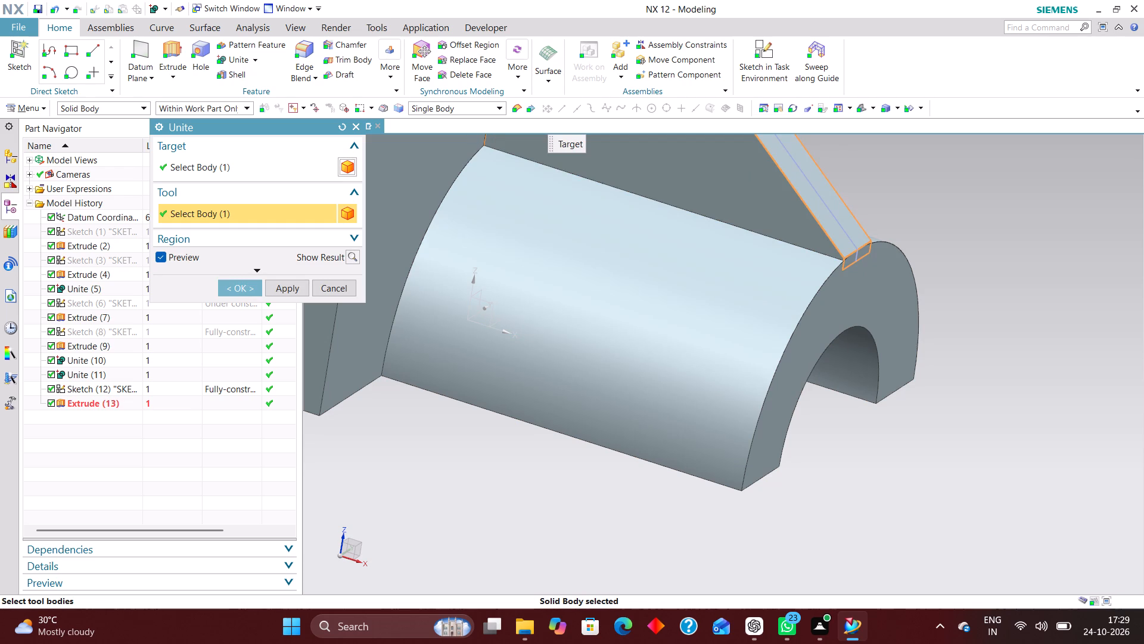
pyautogui.click(242, 290)
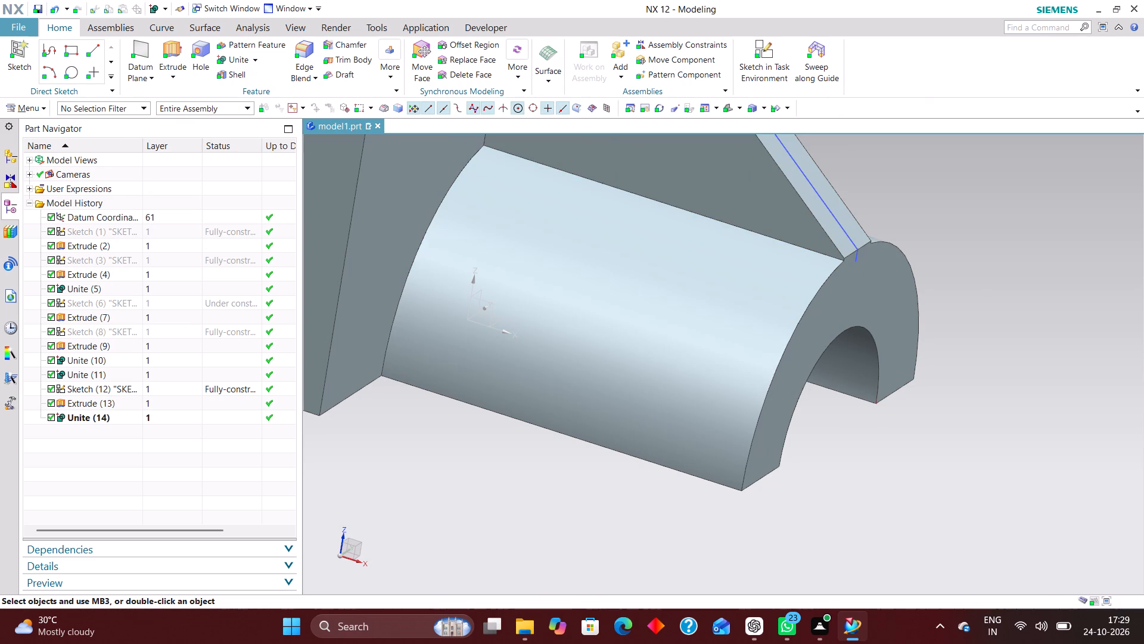
# Examine the rib's lower end at the half-cylinder's outer edge, rolling back into its sketch to check the profile, and exit unedited.
pyautogui.scroll(7, 870, 273)
pyautogui.scroll(7, 766, 215)
pyautogui.scroll(-4, 851, 241)
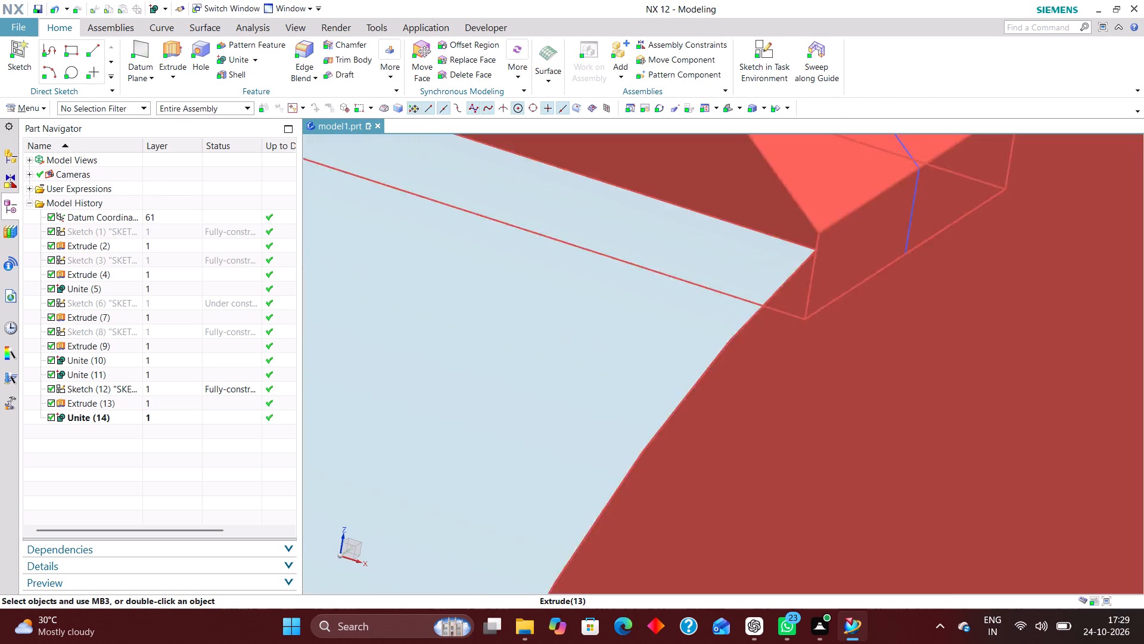
pyautogui.scroll(-6, 850, 242)
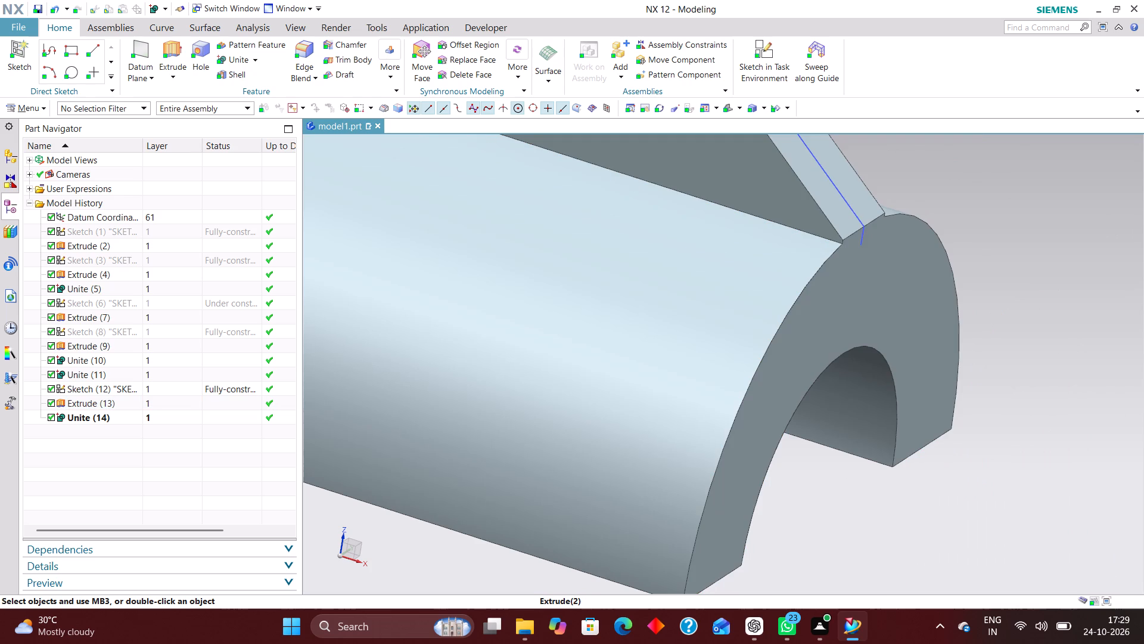
pyautogui.click(176, 386)
pyautogui.rightClick(176, 386)
pyautogui.click(258, 70)
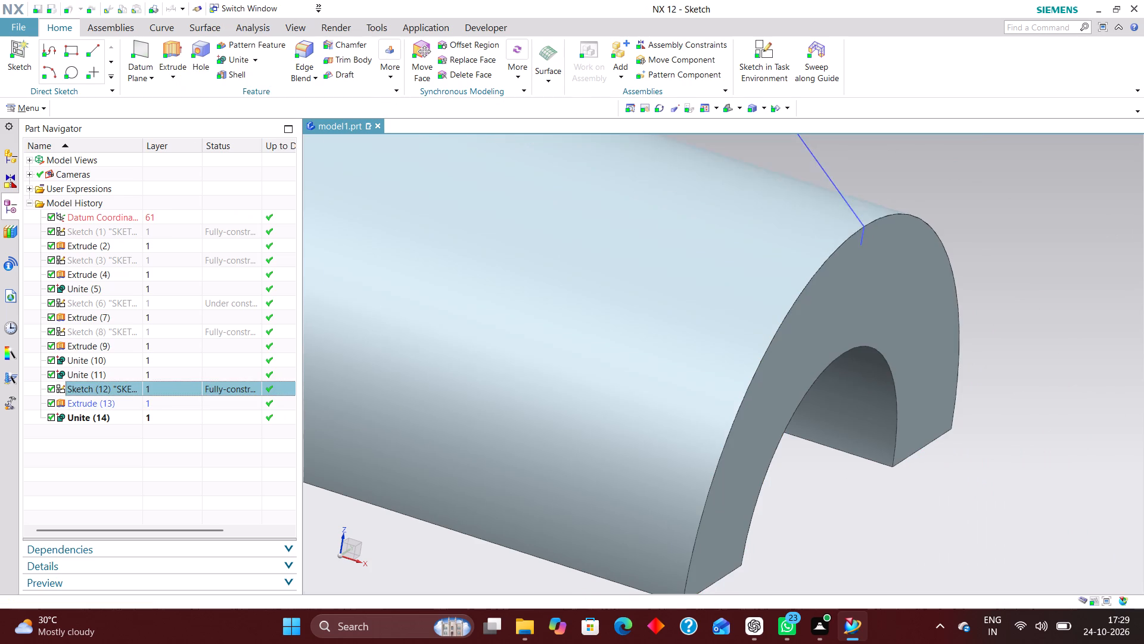
pyautogui.scroll(7, 872, 394)
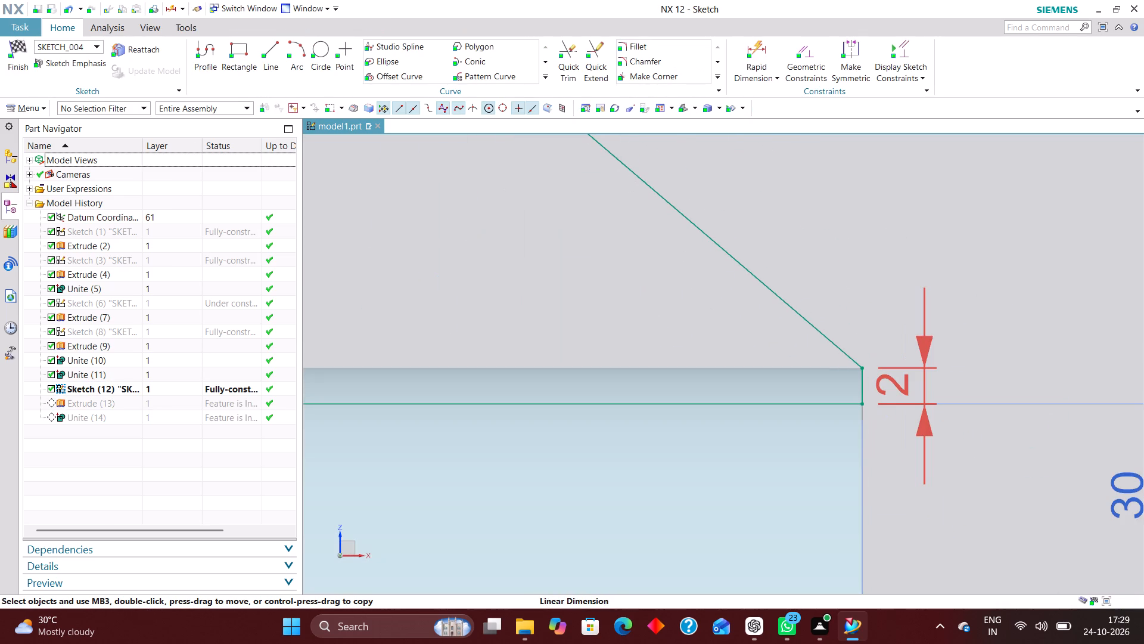
pyautogui.scroll(6, 871, 386)
pyautogui.scroll(-6, 876, 300)
pyautogui.moveTo(955, 417); pyautogui.dragTo(958, 408, button='middle')
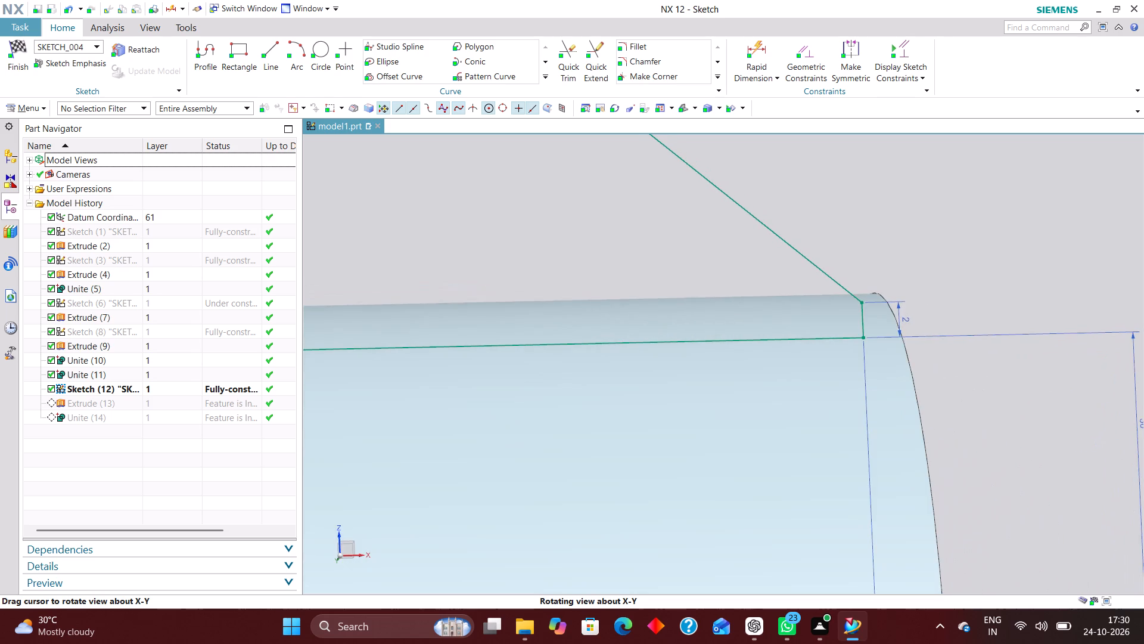
pyautogui.moveTo(958, 408); pyautogui.dragTo(953, 423, button='middle')
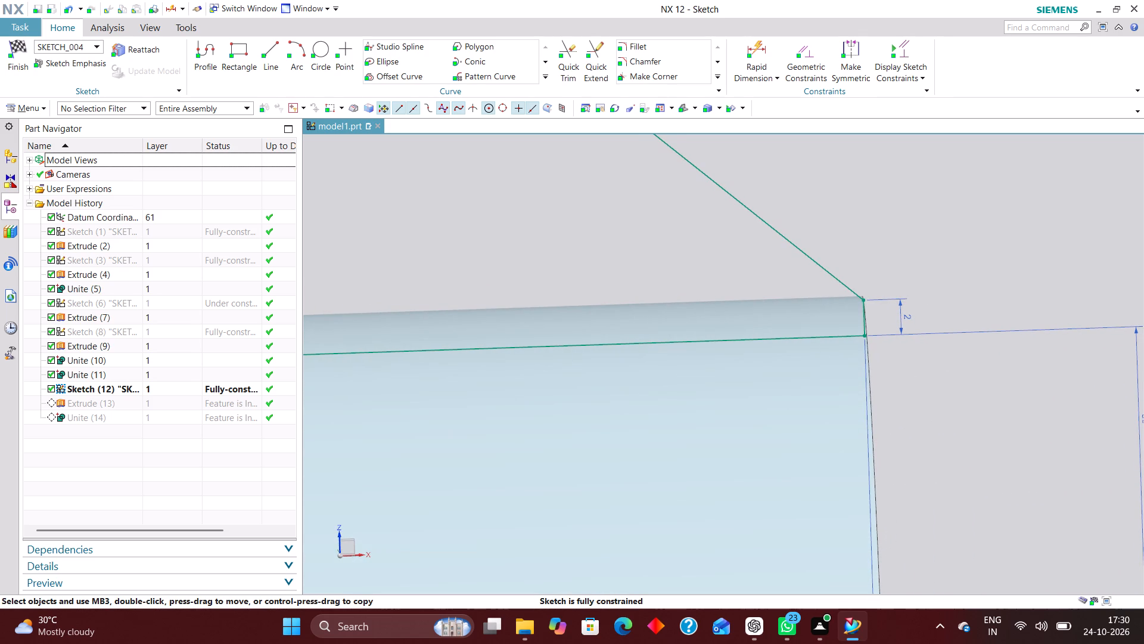
pyautogui.moveTo(1000, 252); pyautogui.dragTo(802, 259, button='right')
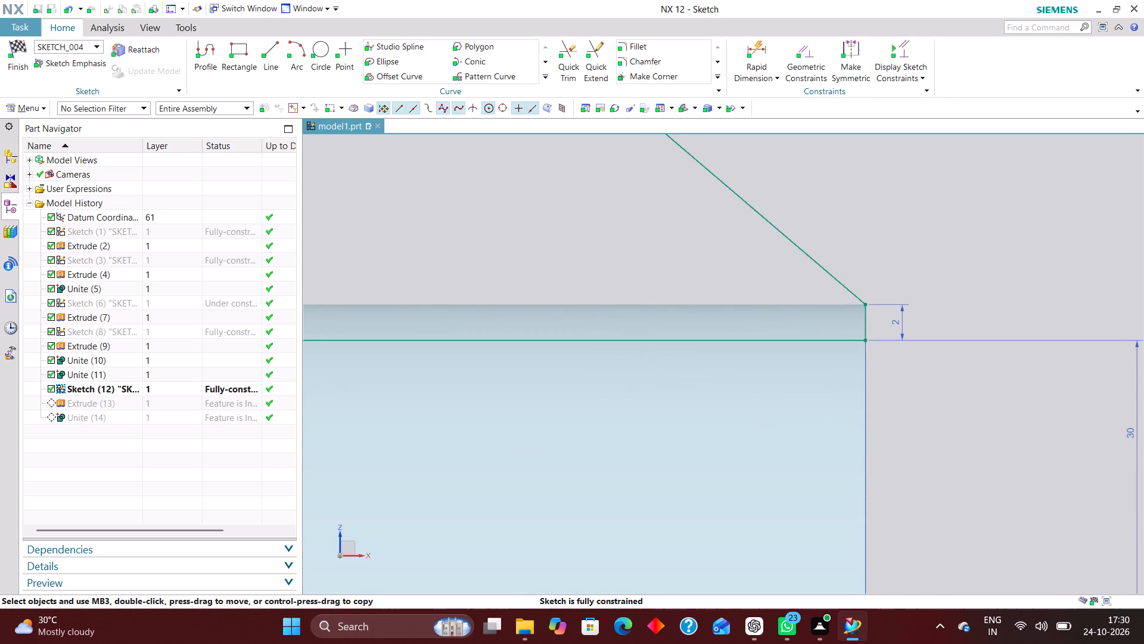
pyautogui.scroll(-4, 875, 283)
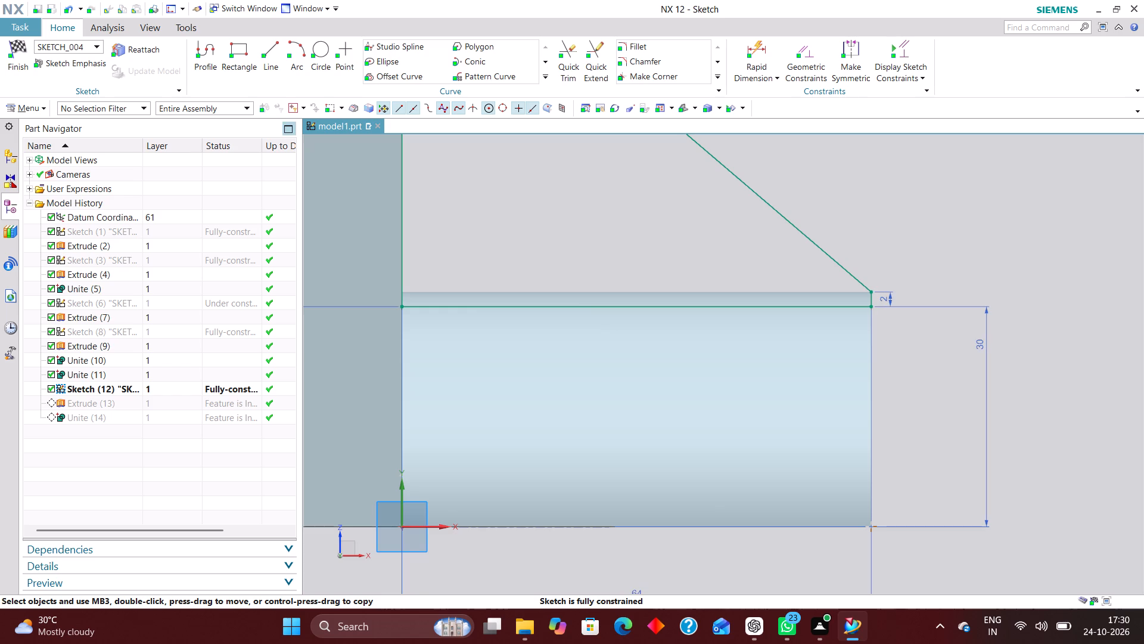
pyautogui.click(19, 44)
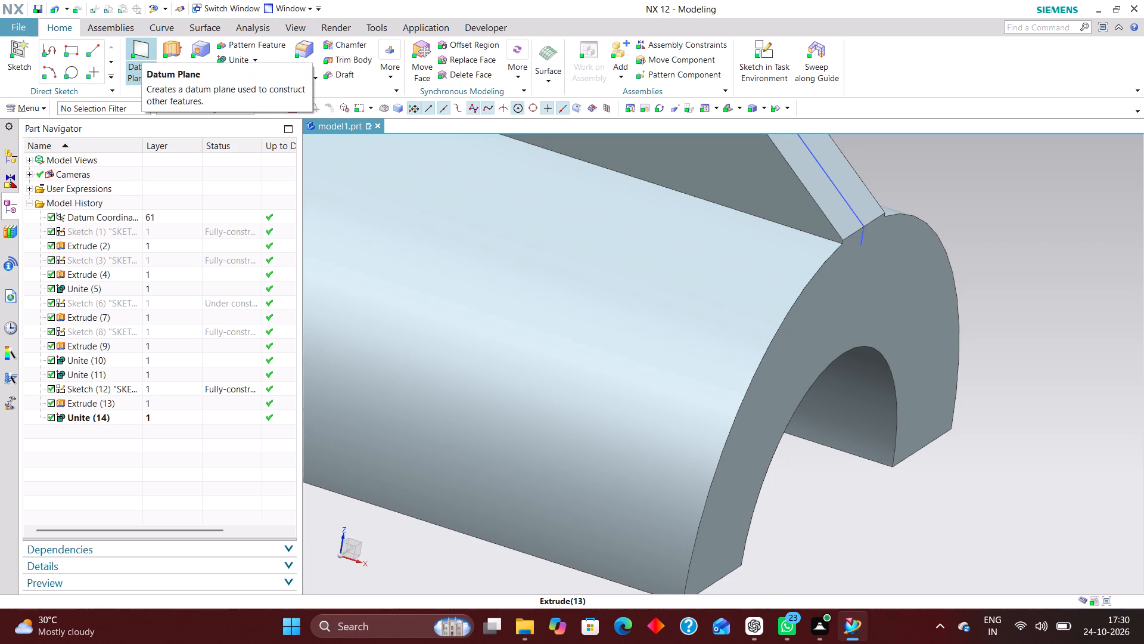
# Roll back into the rib sketch and examine how its profile meets the half-cylinder's outer edge and the upper cylinder.
pyautogui.scroll(8, 848, 239)
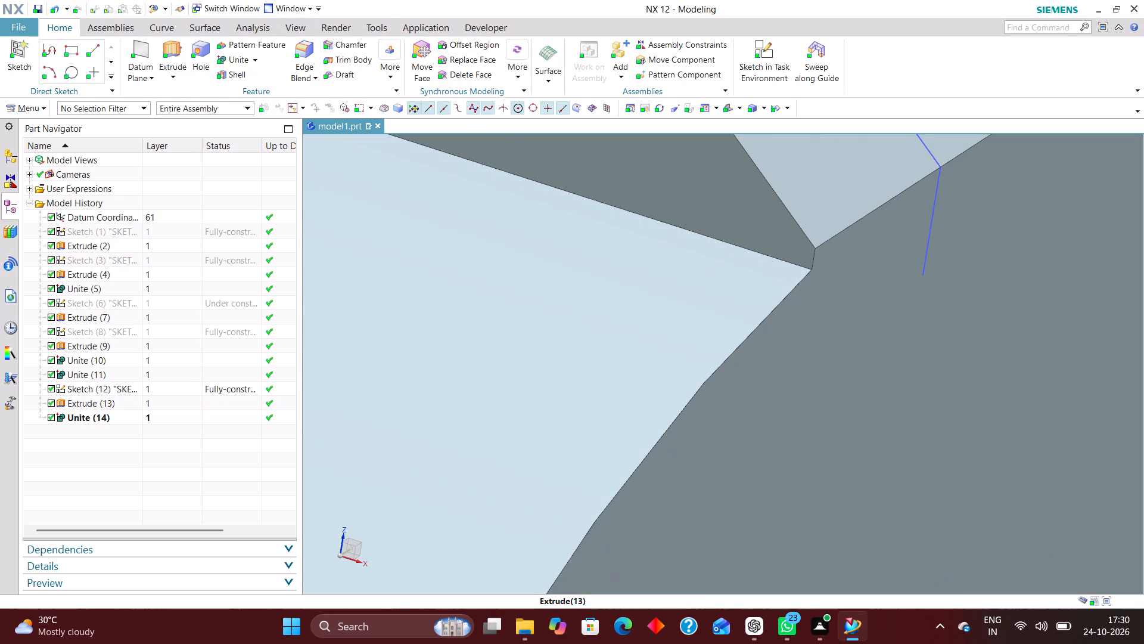
pyautogui.scroll(-6, 794, 213)
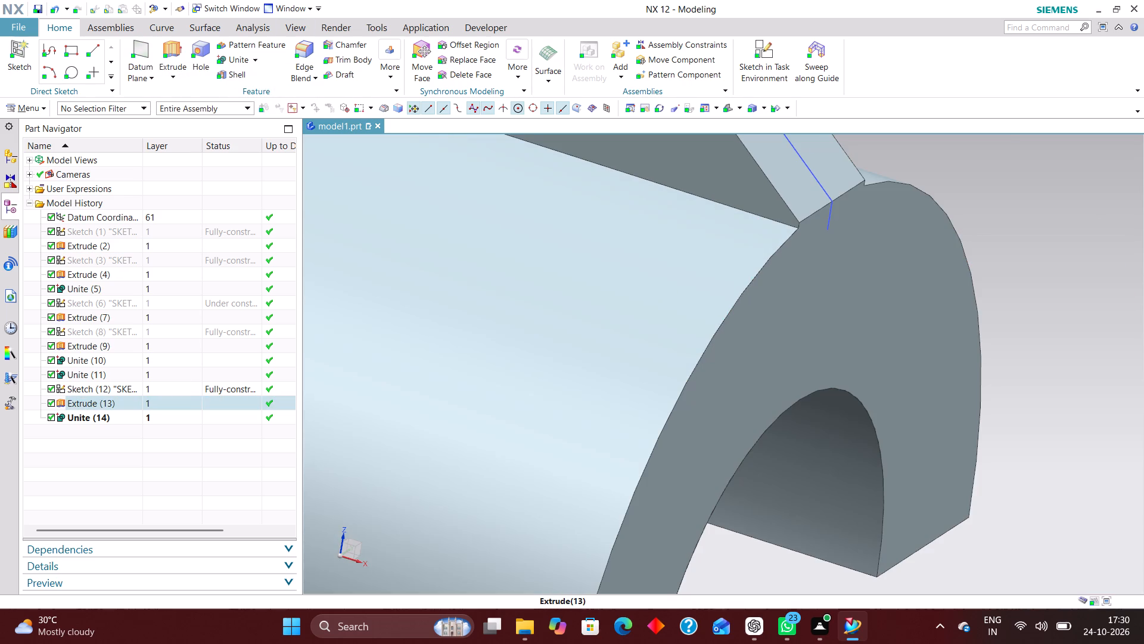
pyautogui.click(194, 388)
pyautogui.rightClick(194, 386)
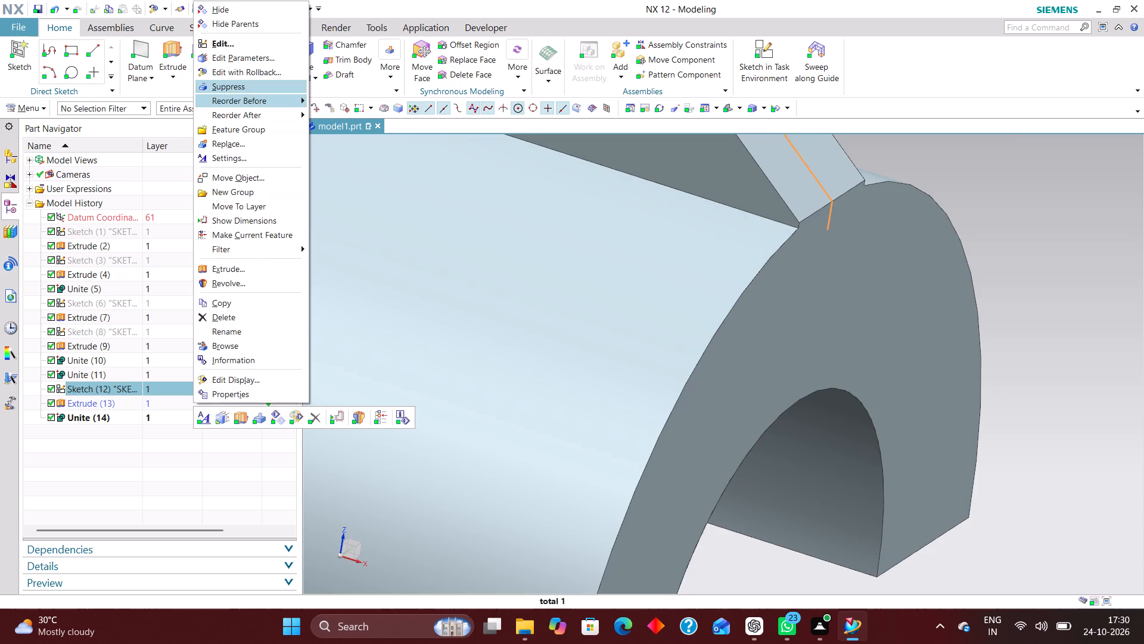
pyautogui.click(260, 72)
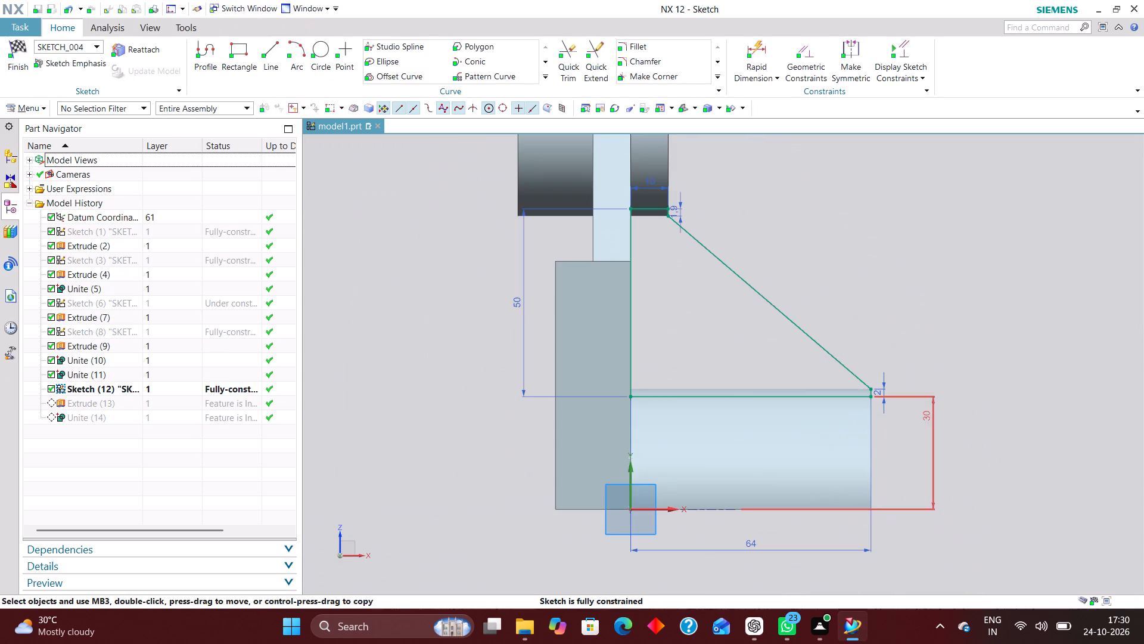
pyautogui.scroll(7, 871, 402)
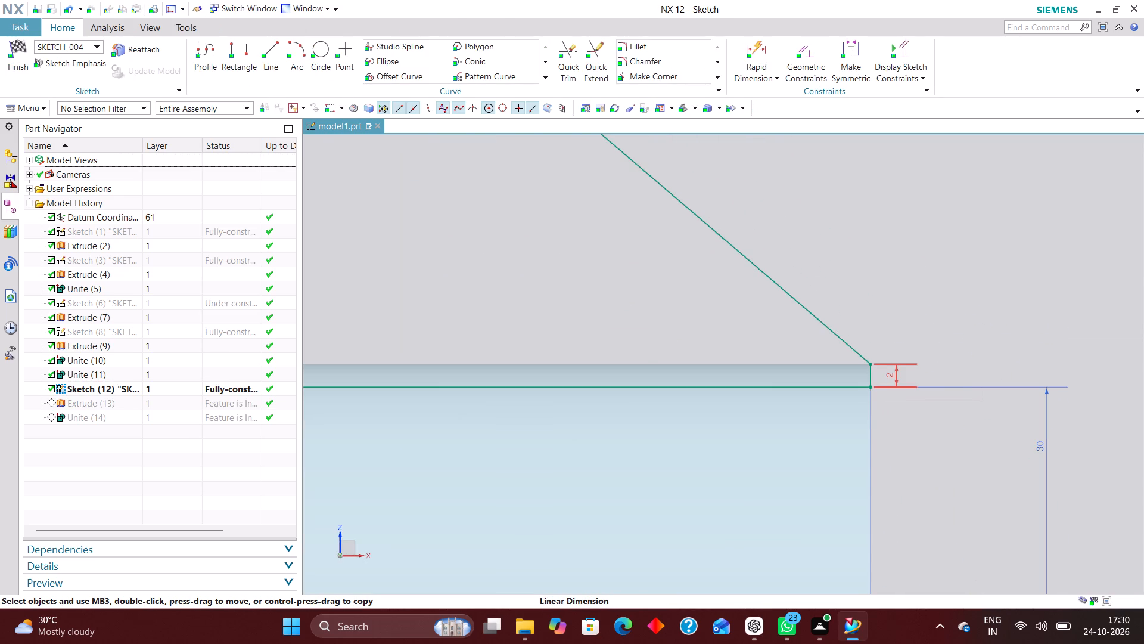
pyautogui.scroll(-3, 872, 323)
pyautogui.moveTo(906, 385); pyautogui.dragTo(894, 393, button='middle')
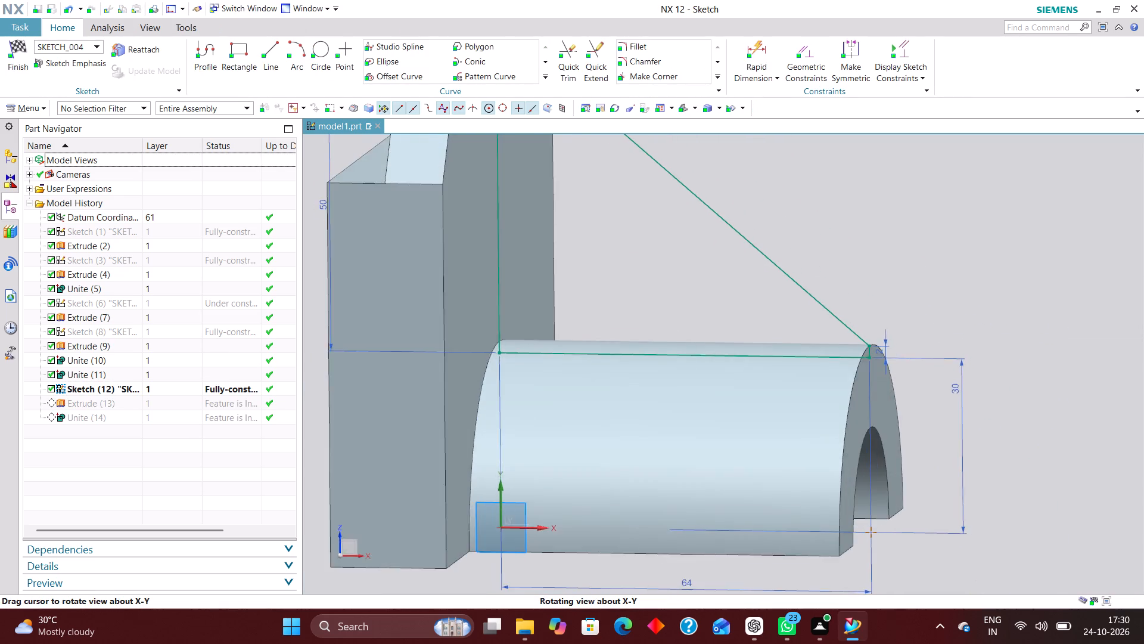
pyautogui.moveTo(894, 393); pyautogui.dragTo(817, 415, button='middle')
pyautogui.scroll(1, 817, 416)
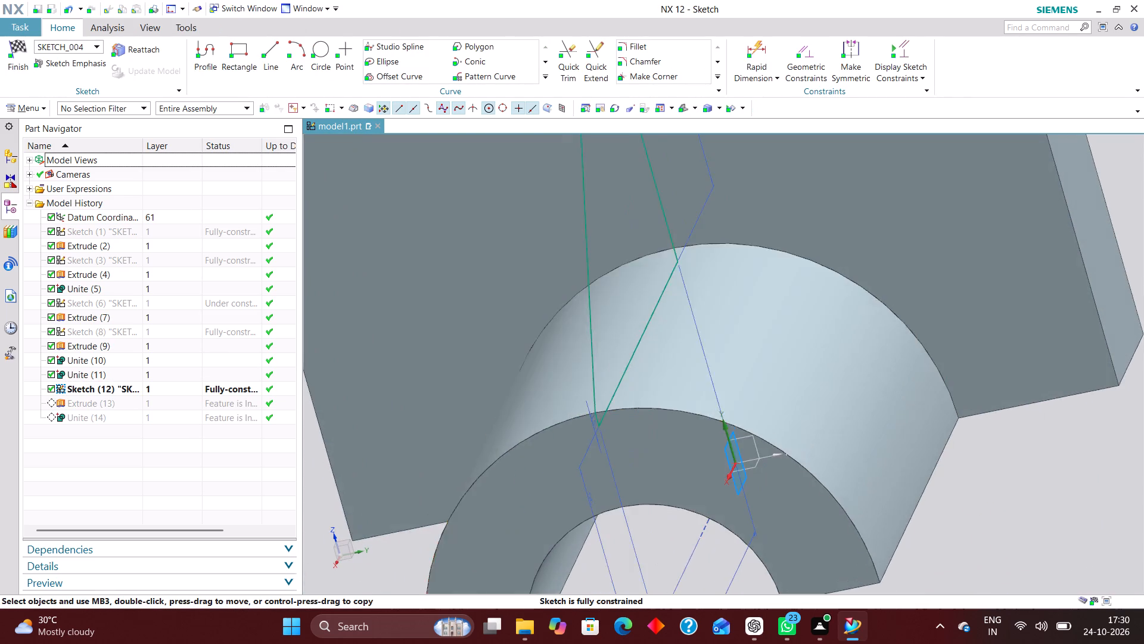
pyautogui.scroll(-5, 916, 383)
pyautogui.moveTo(1024, 407); pyautogui.dragTo(943, 413, button='right')
pyautogui.scroll(3, 825, 352)
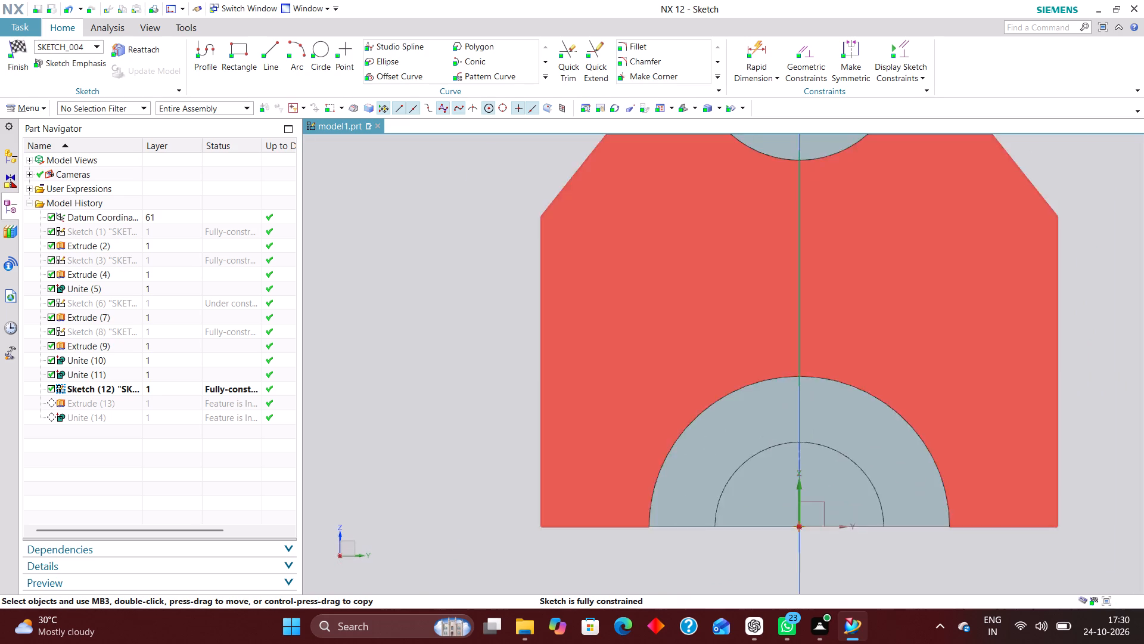
pyautogui.scroll(1, 837, 357)
pyautogui.moveTo(839, 359); pyautogui.dragTo(860, 361, button='middle')
pyautogui.scroll(-4, 875, 346)
pyautogui.scroll(5, 828, 238)
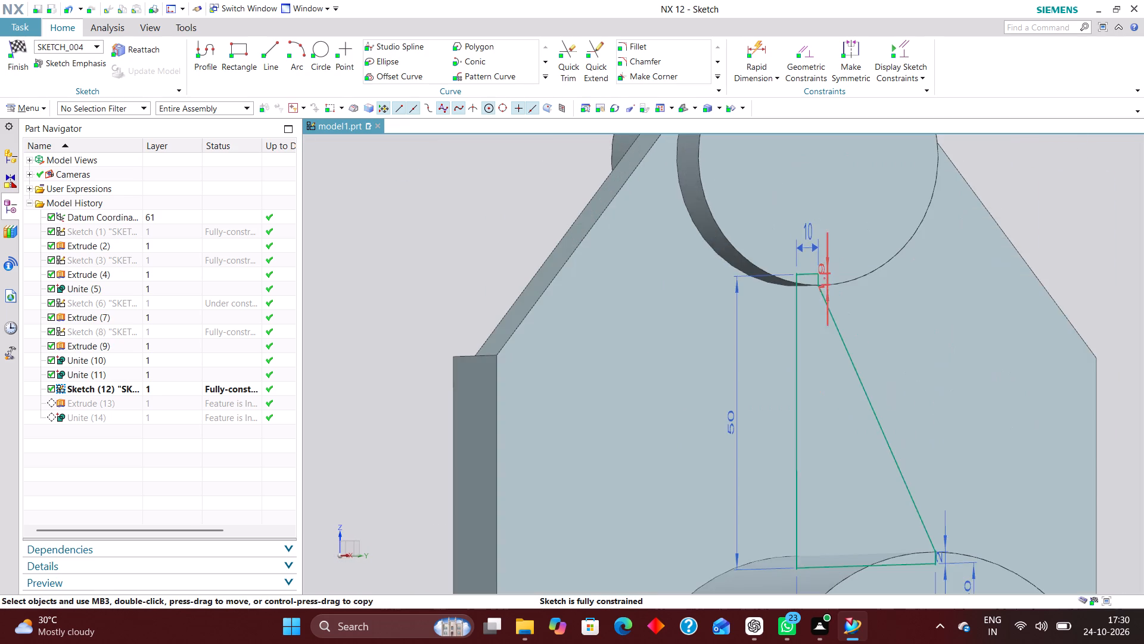
pyautogui.scroll(4, 827, 313)
pyautogui.scroll(-7, 790, 206)
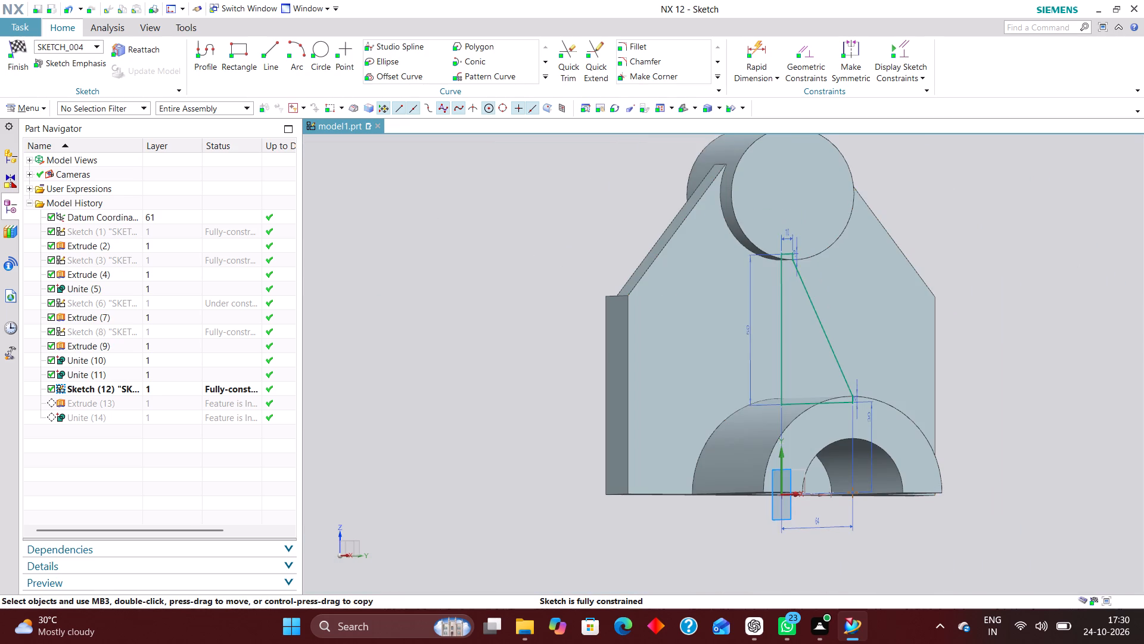
pyautogui.moveTo(1009, 368); pyautogui.dragTo(1011, 386, button='middle')
pyautogui.scroll(1, 1011, 386)
pyautogui.scroll(6, 817, 452)
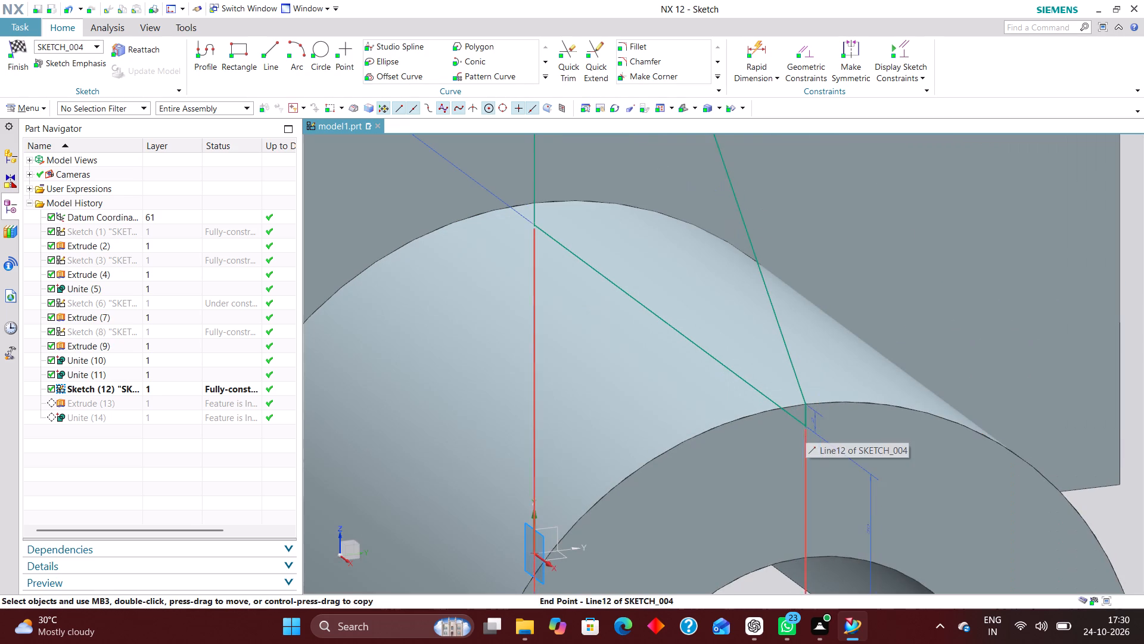
pyautogui.scroll(3, 809, 442)
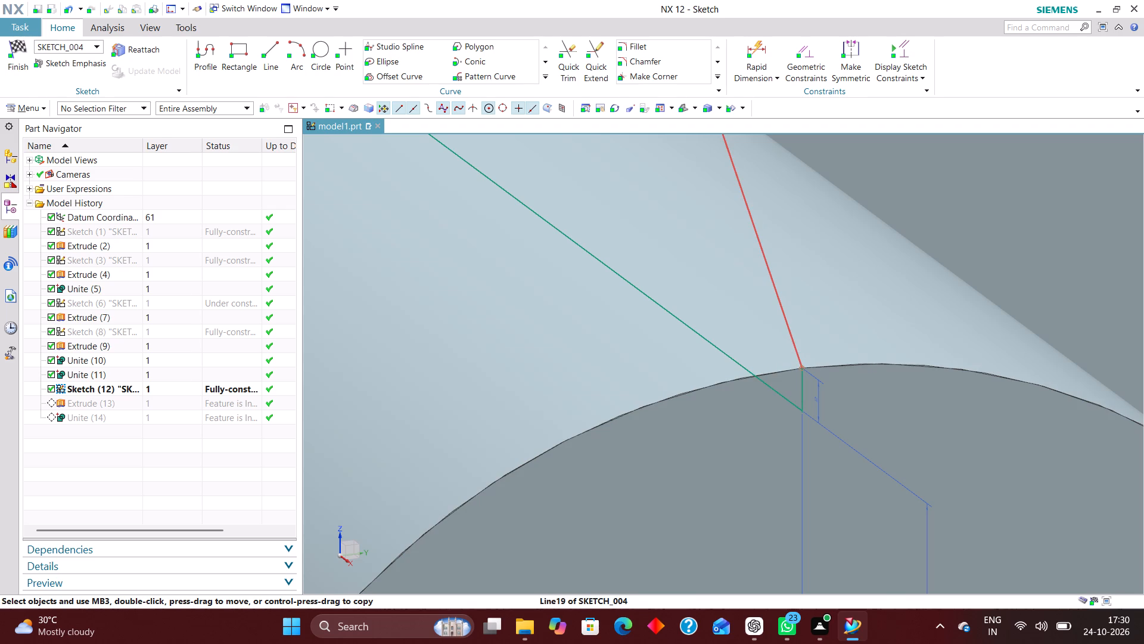
pyautogui.scroll(-4, 789, 327)
pyautogui.moveTo(797, 375); pyautogui.dragTo(823, 361, button='middle')
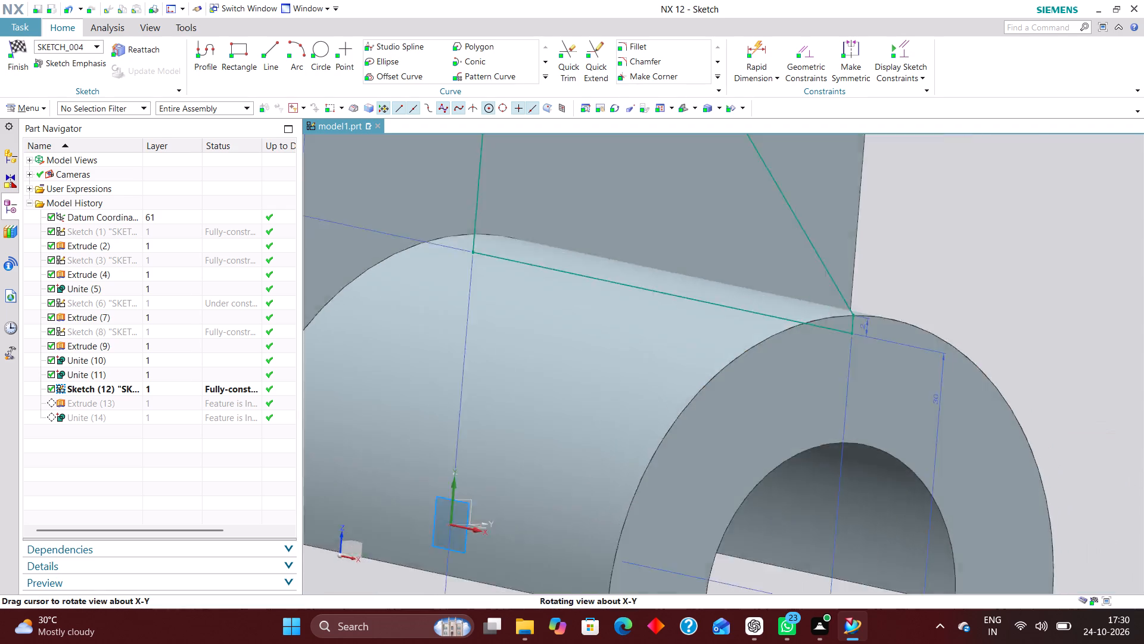
pyautogui.moveTo(823, 361); pyautogui.dragTo(849, 356, button='middle')
# Delete the 2 mm vertical line, move the sloped line's lower endpoint onto the outer end of the horizontal base line, and finish the sketch.
pyautogui.scroll(1, 850, 356)
pyautogui.moveTo(1009, 245); pyautogui.dragTo(938, 250, button='right')
pyautogui.scroll(6, 933, 283)
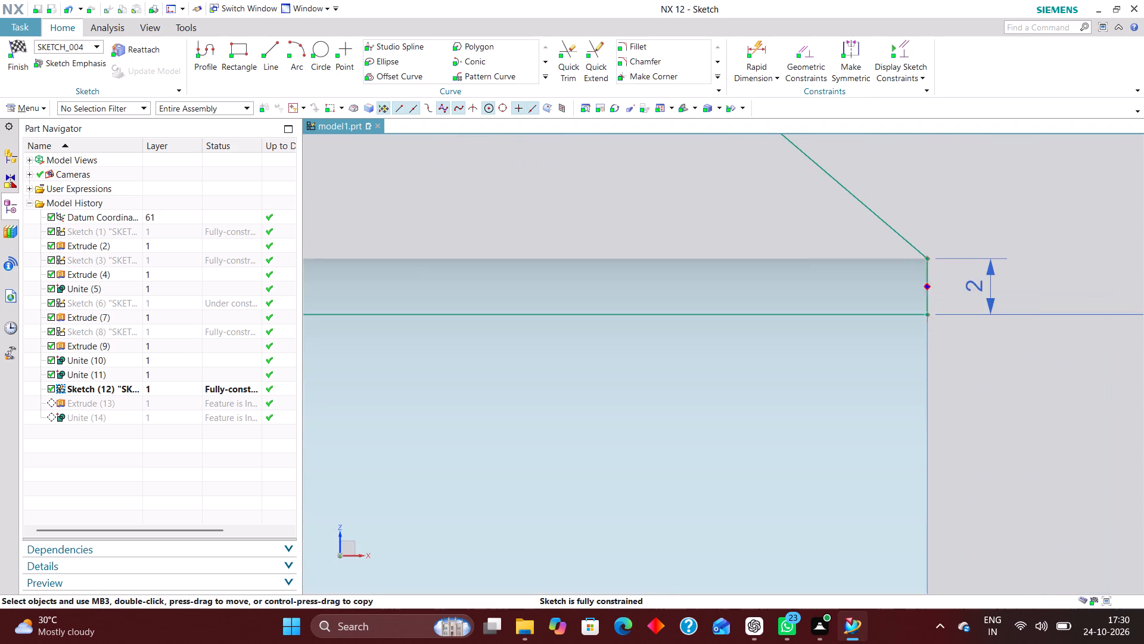
pyautogui.moveTo(929, 290); pyautogui.dragTo(798, 290, button='right')
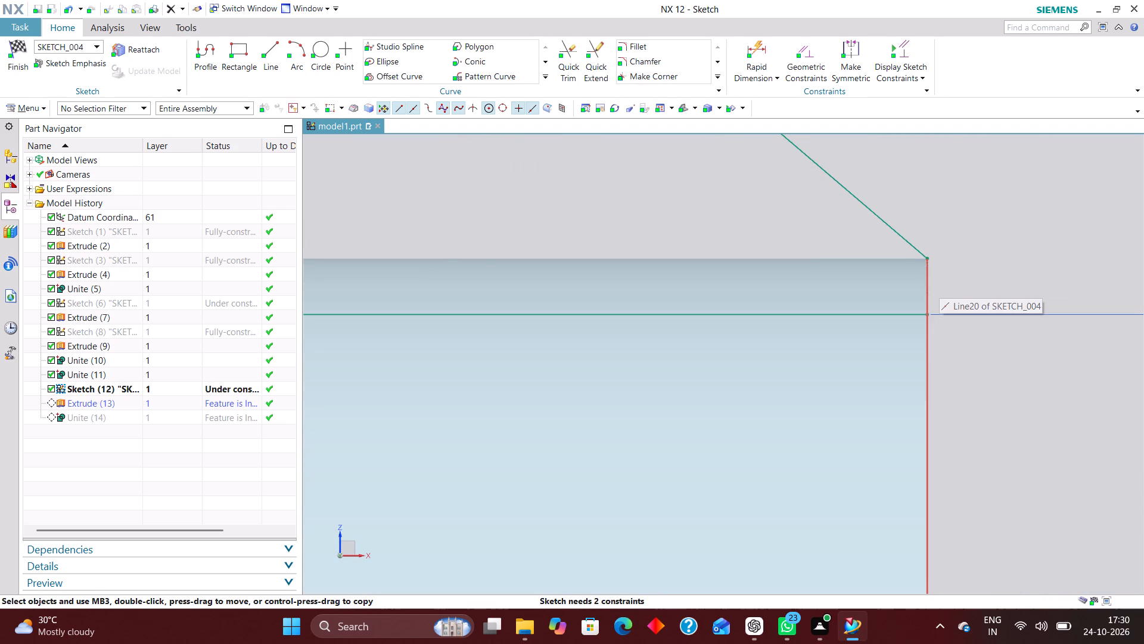
pyautogui.moveTo(925, 258); pyautogui.dragTo(928, 315)
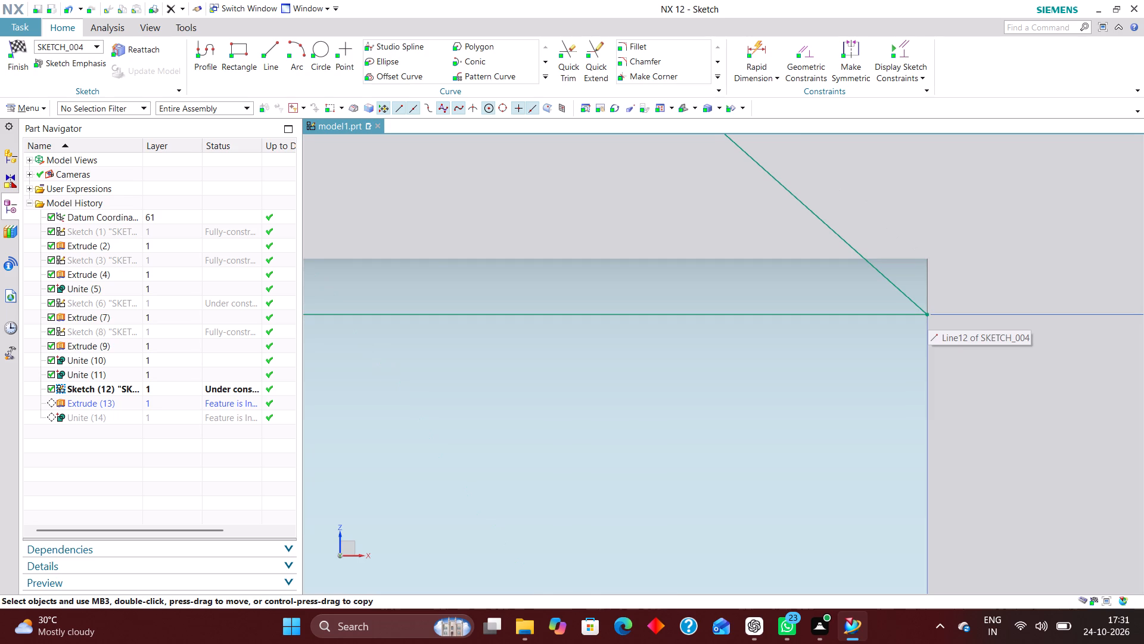
pyautogui.scroll(-9, 848, 283)
pyautogui.click(18, 48)
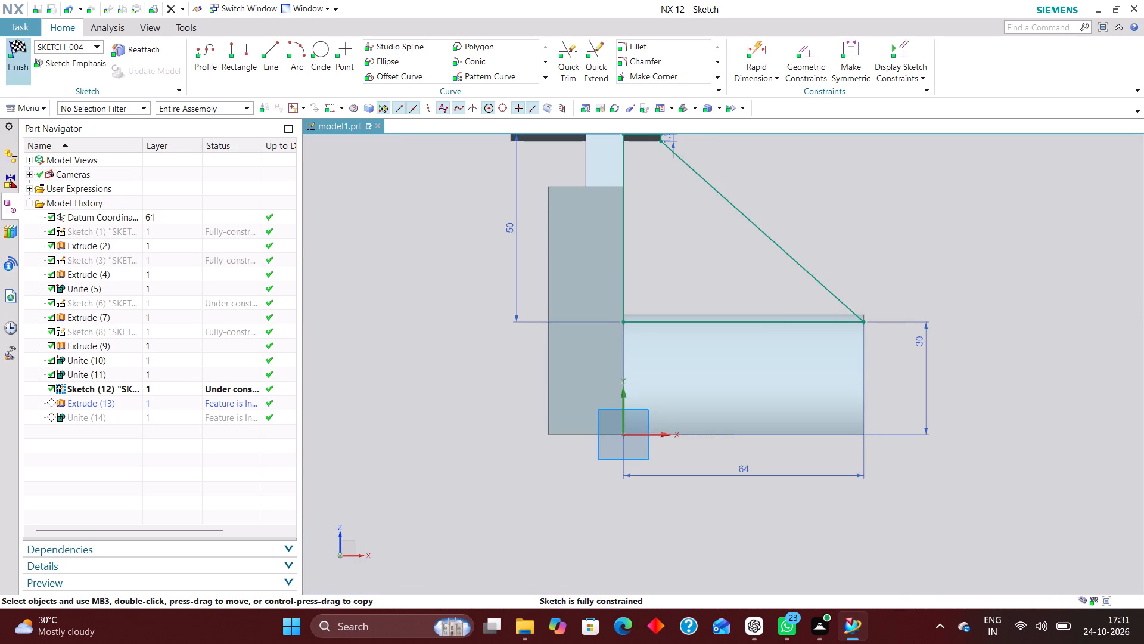
# Hide the rib sketch so only the united solid shows.
pyautogui.scroll(-3, 937, 278)
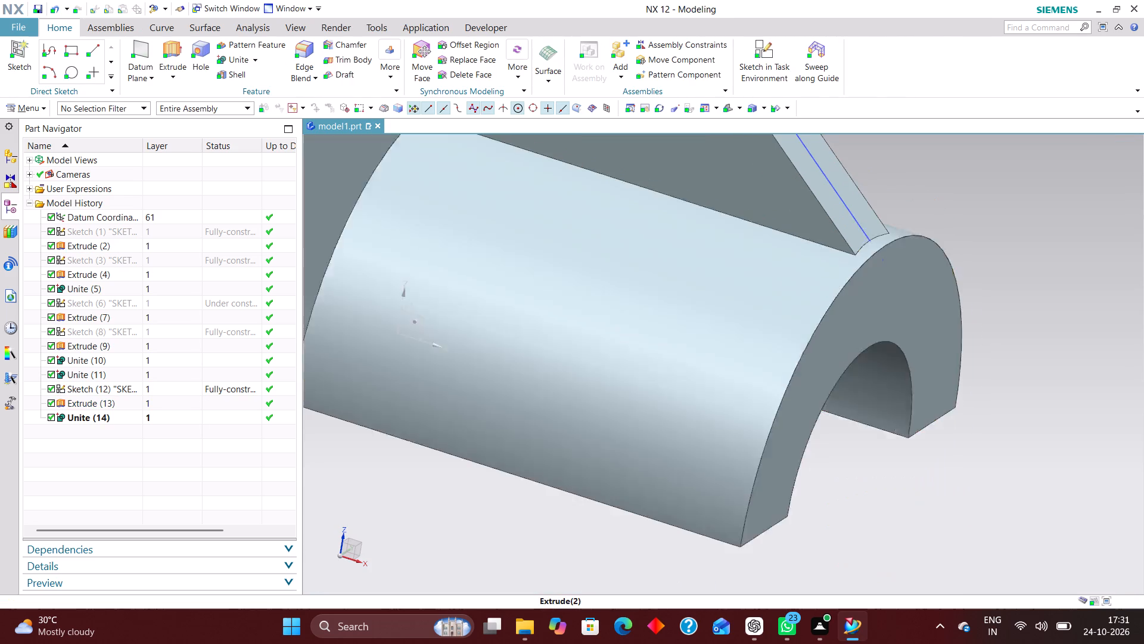
pyautogui.scroll(-1, 944, 309)
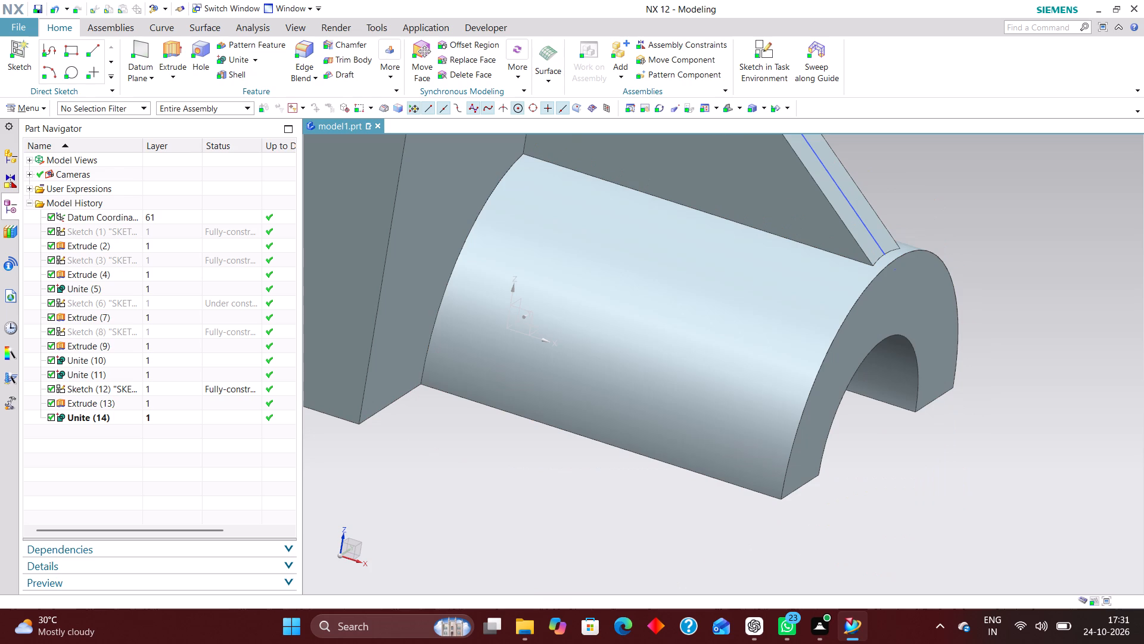
pyautogui.scroll(-5, 924, 327)
pyautogui.scroll(4, 898, 286)
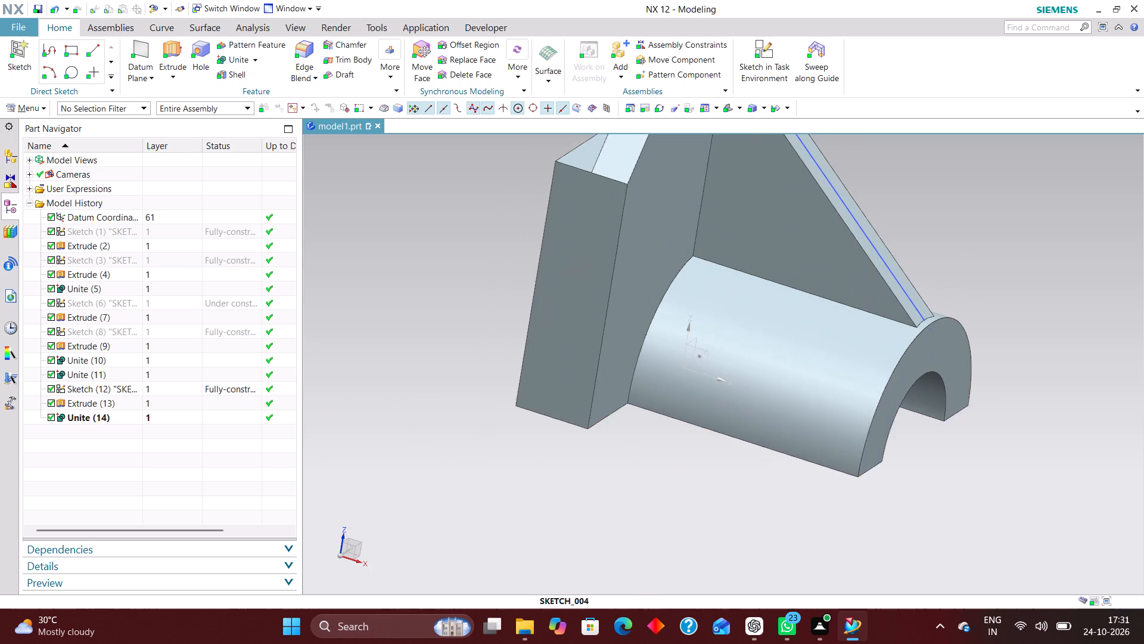
pyautogui.moveTo(900, 280); pyautogui.dragTo(949, 399, button='right')
pyautogui.scroll(-3, 962, 437)
pyautogui.scroll(3, 852, 263)
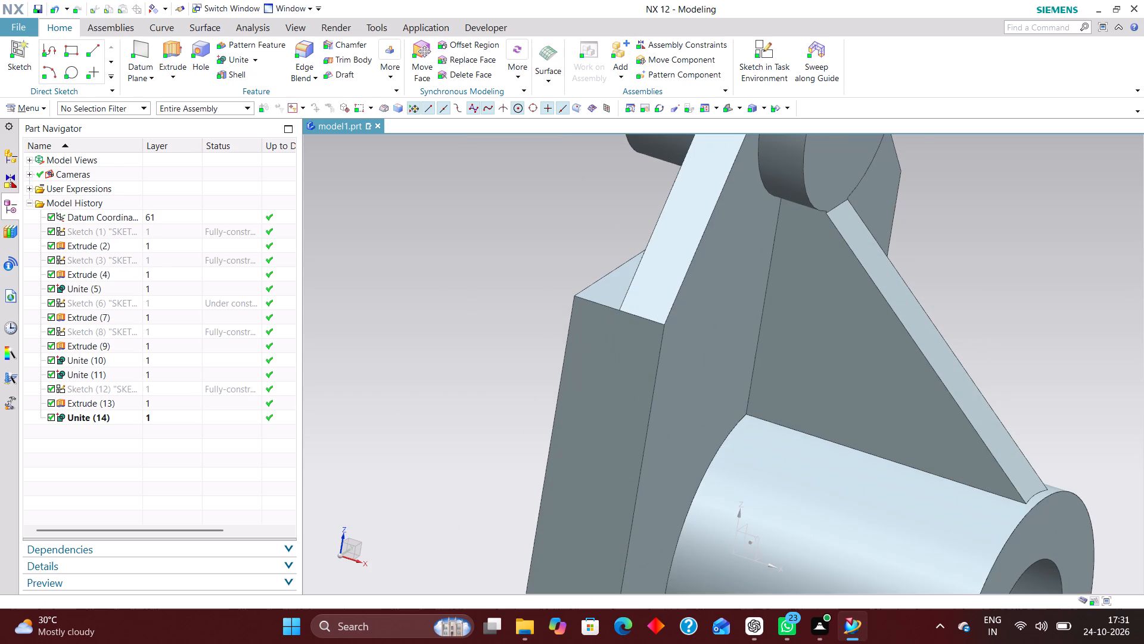
# Reopen the rib sketch with rollback and delete the short vertical and horizontal lines at the profile's upper end under the cylinder.
pyautogui.moveTo(1021, 326); pyautogui.dragTo(1010, 299, button='middle')
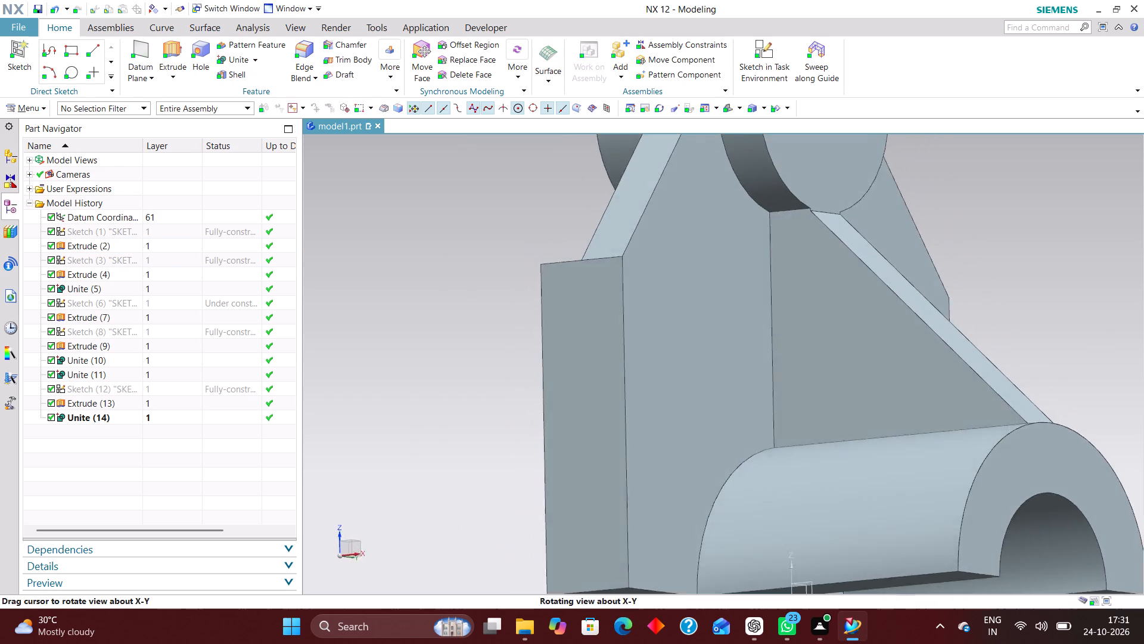
pyautogui.moveTo(1010, 299); pyautogui.dragTo(1034, 314, button='middle')
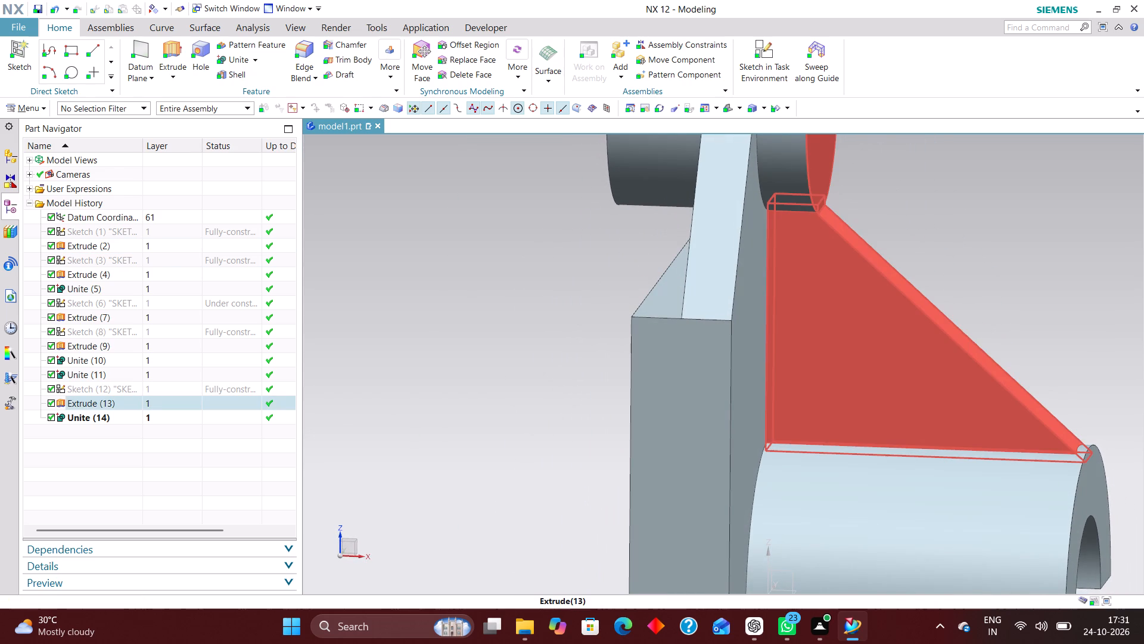
pyautogui.click(128, 389)
pyautogui.rightClick(128, 389)
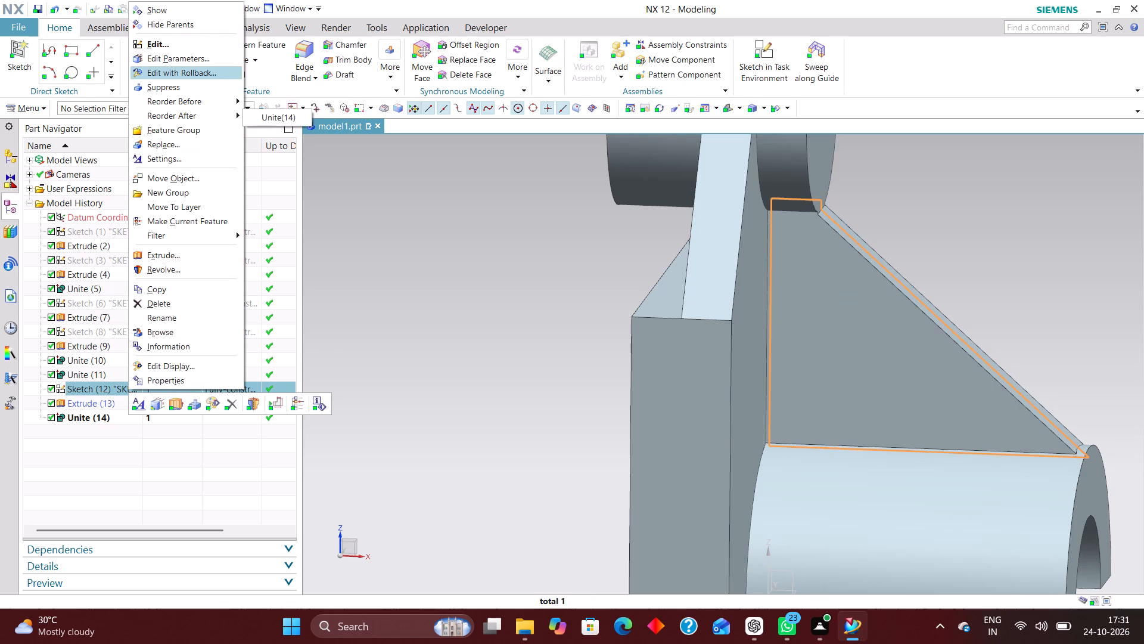
pyautogui.click(209, 72)
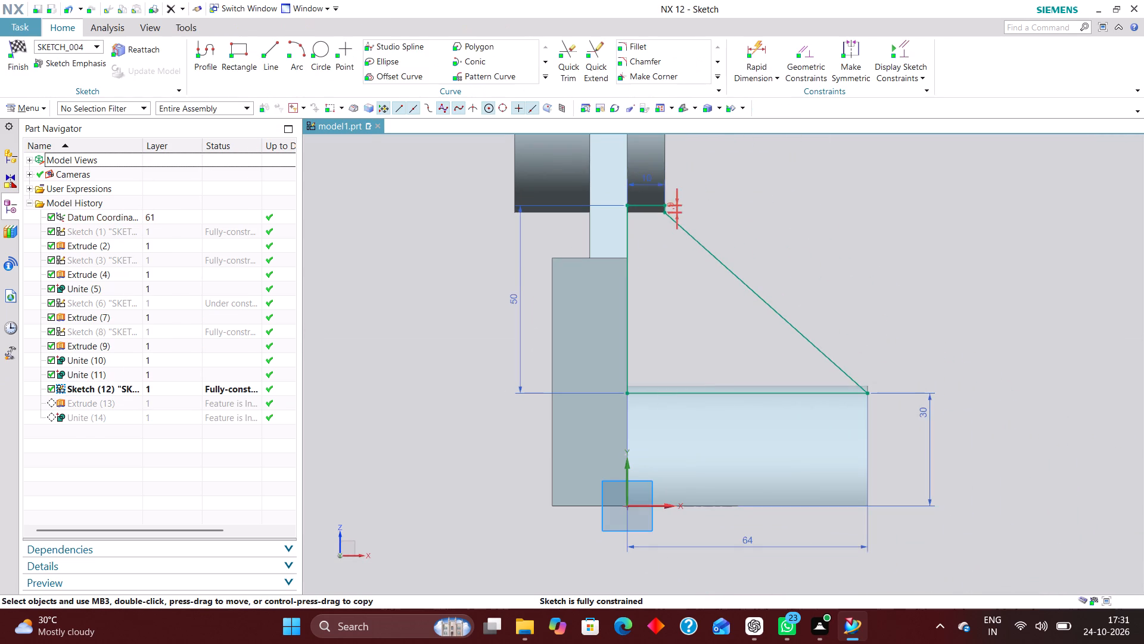
pyautogui.scroll(7, 667, 209)
pyautogui.scroll(-3, 692, 178)
pyautogui.scroll(4, 680, 210)
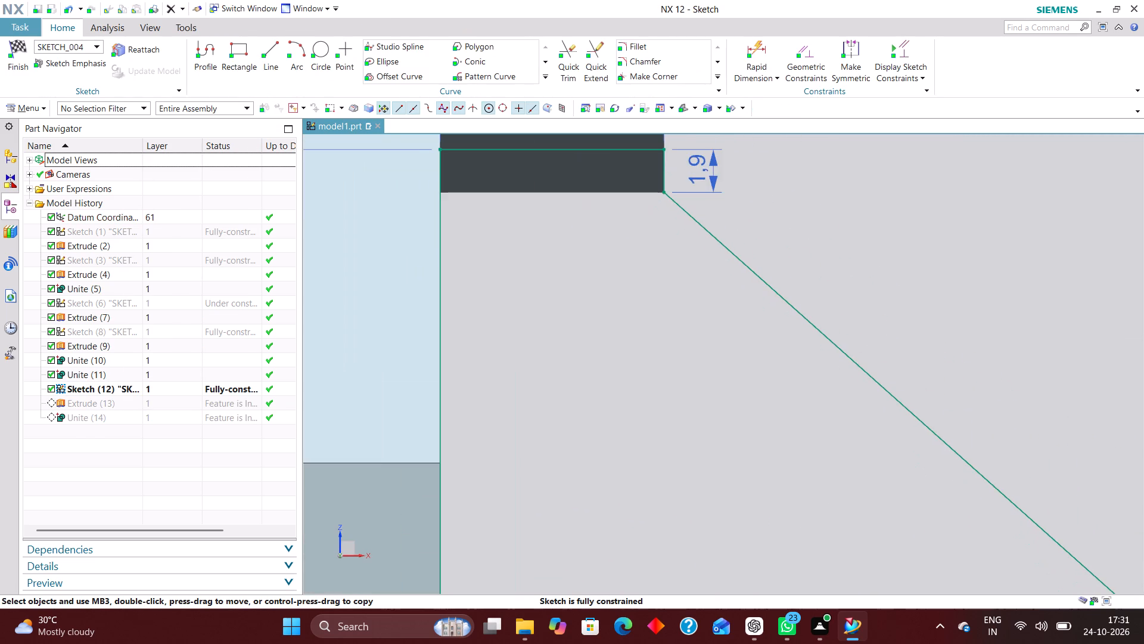
pyautogui.moveTo(667, 166); pyautogui.dragTo(626, 171, button='right')
pyautogui.moveTo(667, 153); pyautogui.dragTo(559, 157, button='right')
# Move the sloped line's upper endpoint onto the top of the long vertical line to form a triangular rib profile, and finish the sketch.
pyautogui.moveTo(665, 191); pyautogui.dragTo(567, 200)
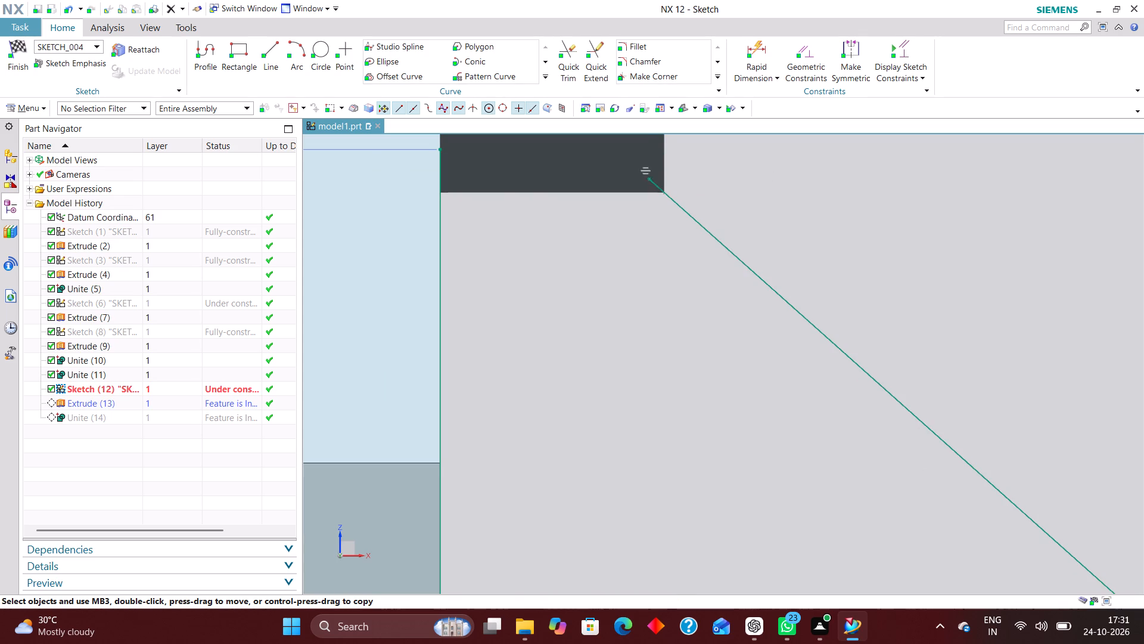
pyautogui.moveTo(567, 200); pyautogui.dragTo(443, 151)
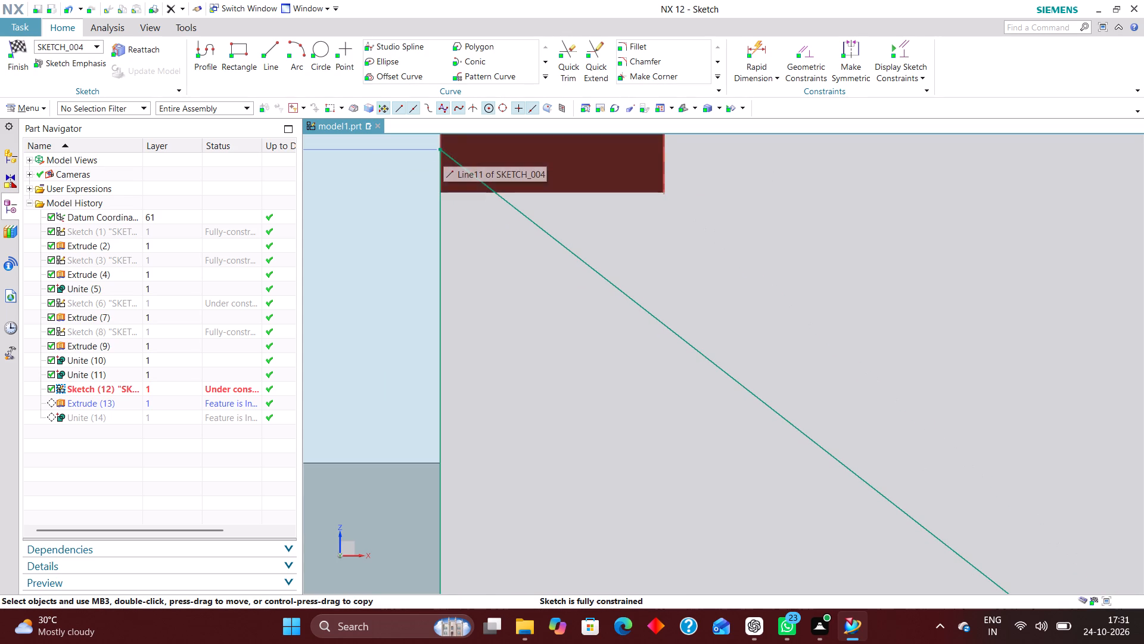
pyautogui.scroll(-5, 506, 159)
pyautogui.click(11, 40)
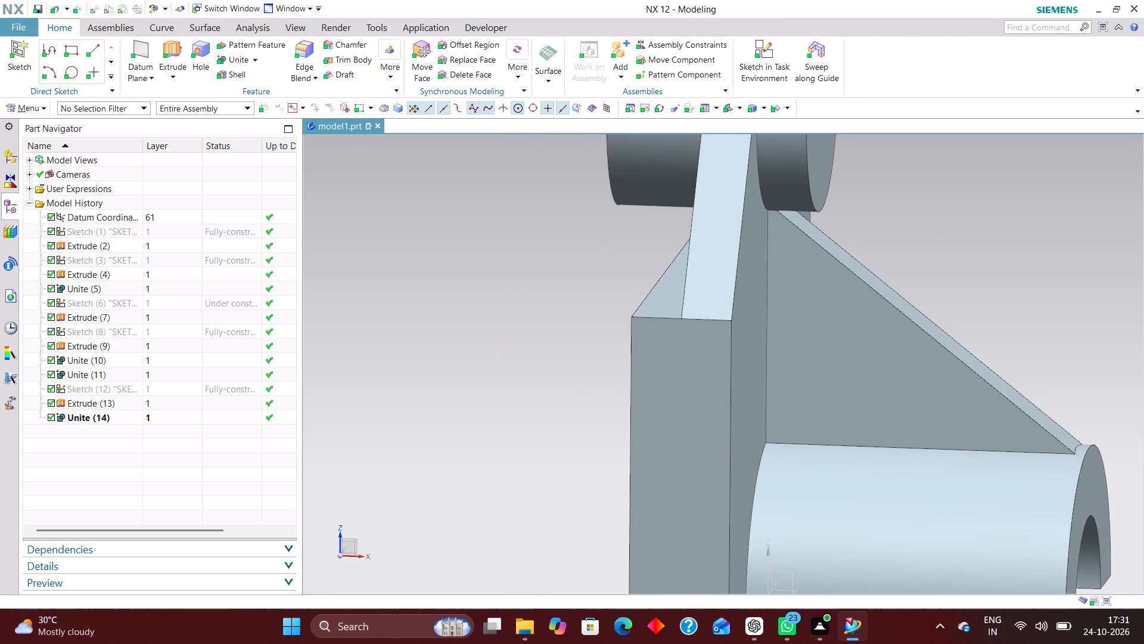
# Reopen the rib sketch with rollback, set the long vertical line's height dimension to 60 mm, and finish the sketch.
pyautogui.click(128, 390)
pyautogui.rightClick(128, 389)
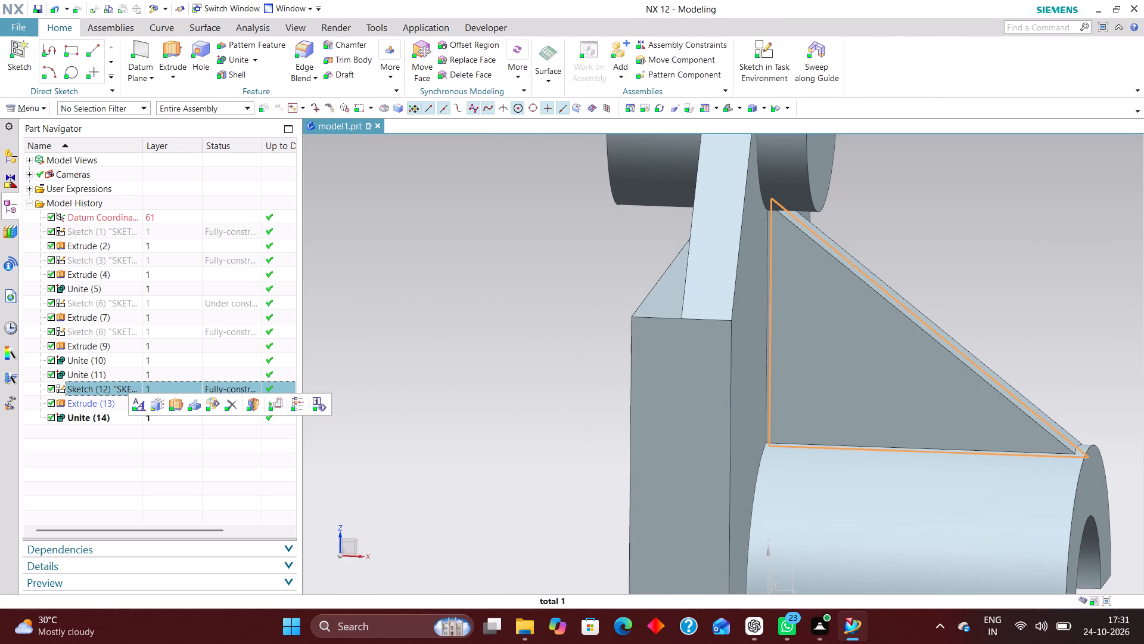
pyautogui.click(199, 74)
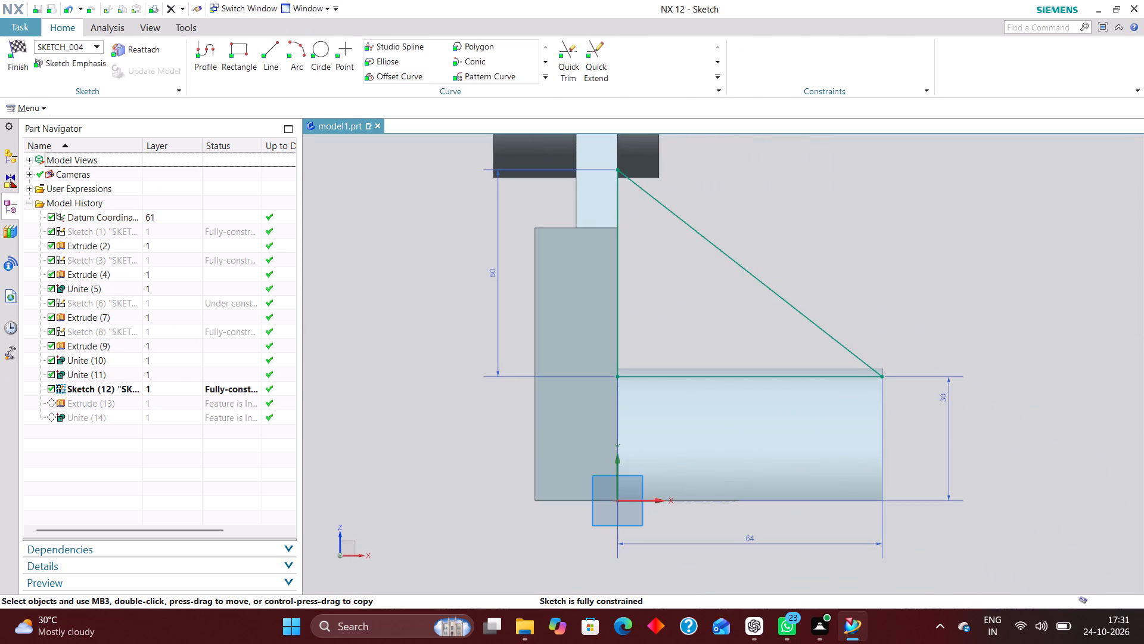
pyautogui.scroll(-2, 663, 279)
pyautogui.scroll(5, 636, 189)
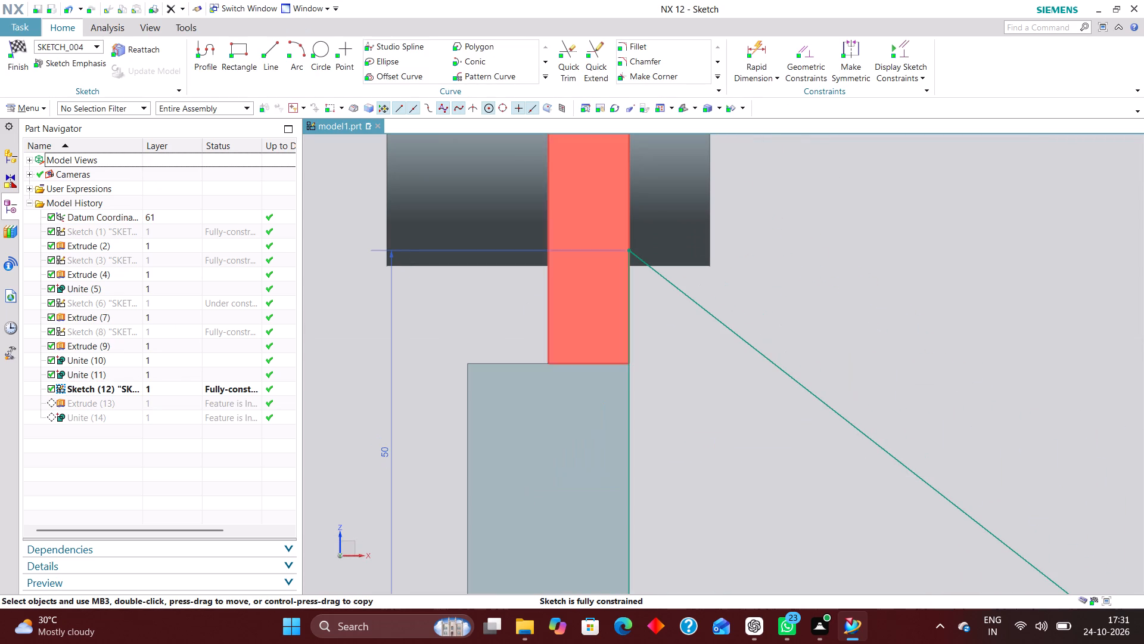
pyautogui.scroll(-4, 616, 188)
pyautogui.doubleClick(523, 292)
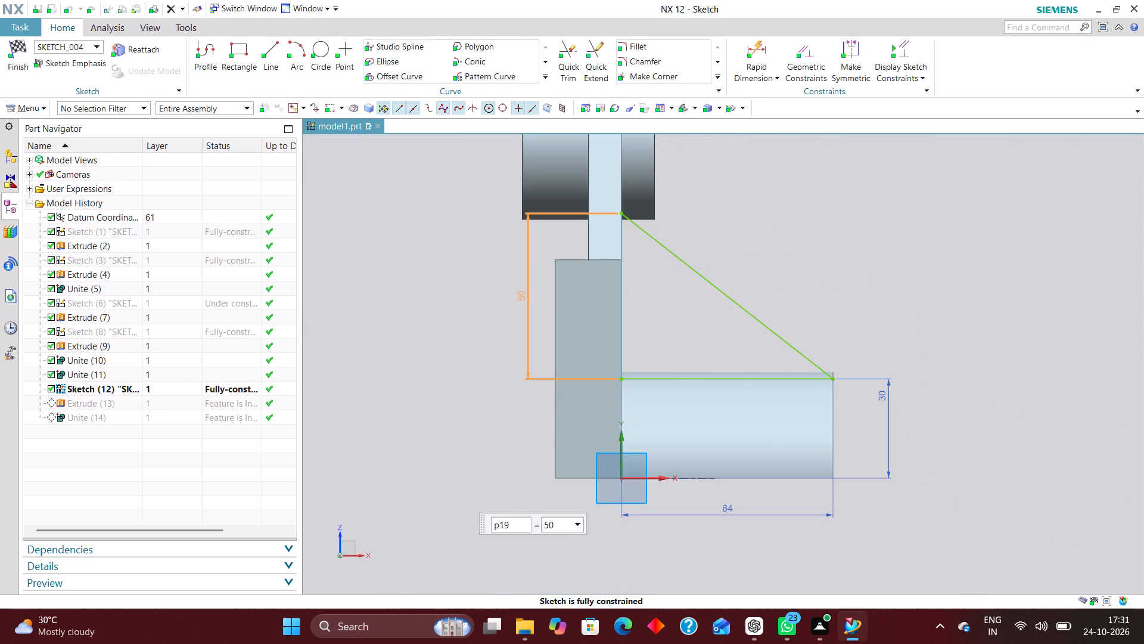
pyautogui.write('60')
pyautogui.press('Return')
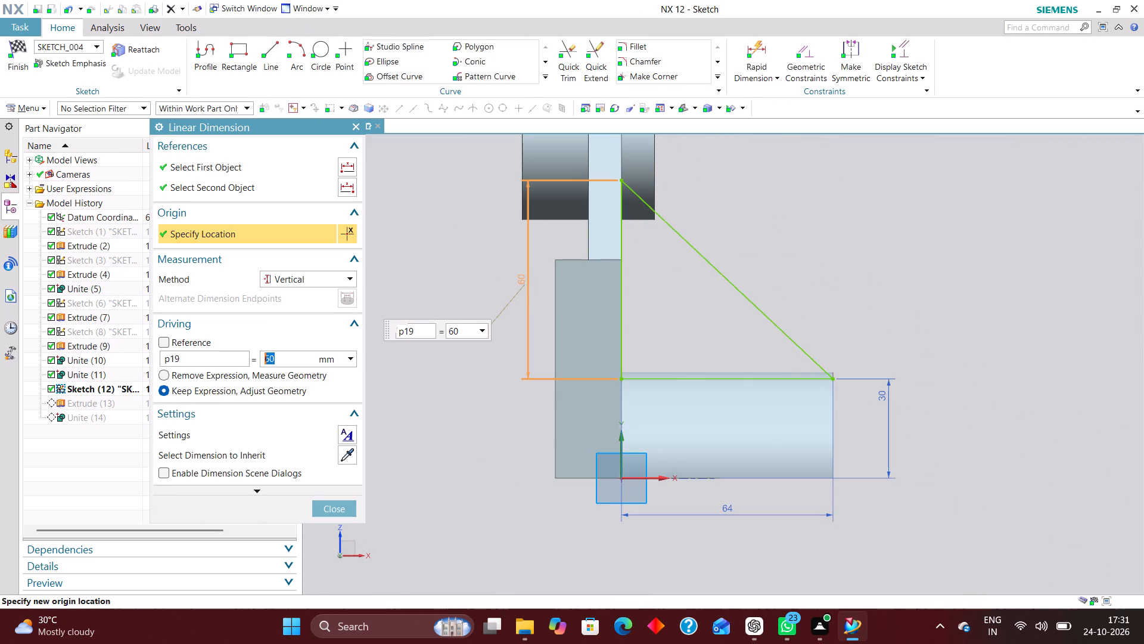
pyautogui.click(316, 513)
pyautogui.click(23, 49)
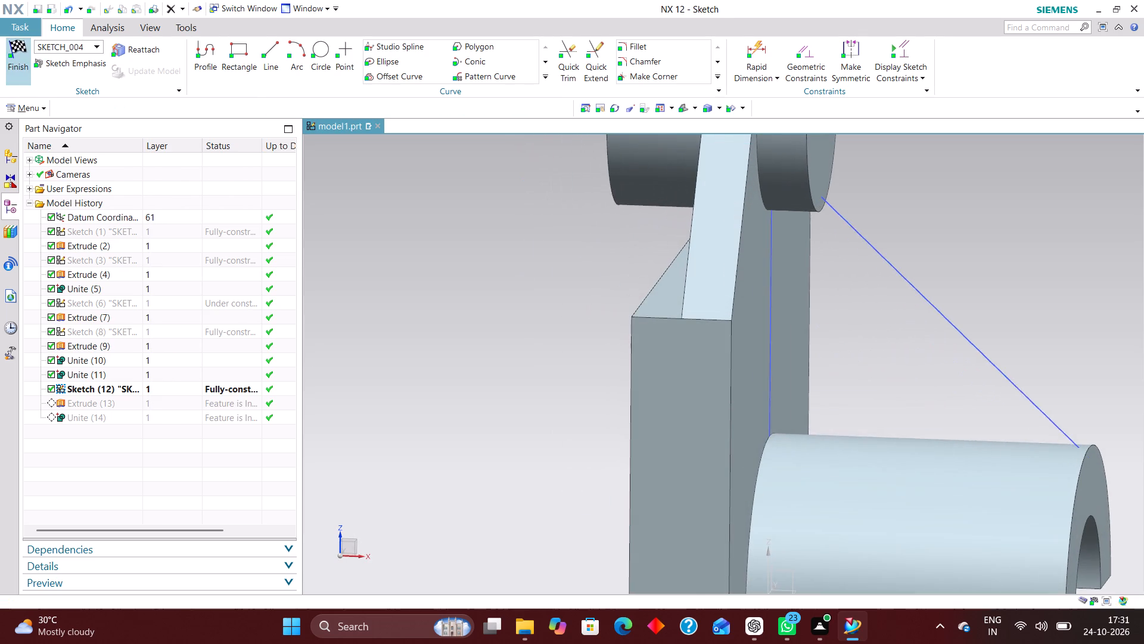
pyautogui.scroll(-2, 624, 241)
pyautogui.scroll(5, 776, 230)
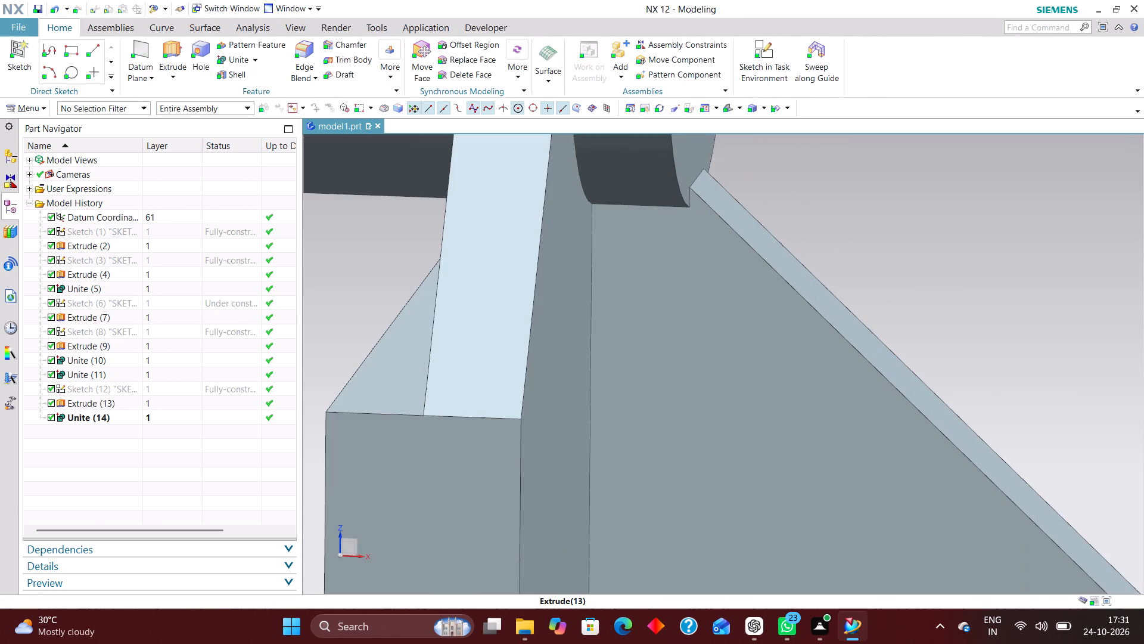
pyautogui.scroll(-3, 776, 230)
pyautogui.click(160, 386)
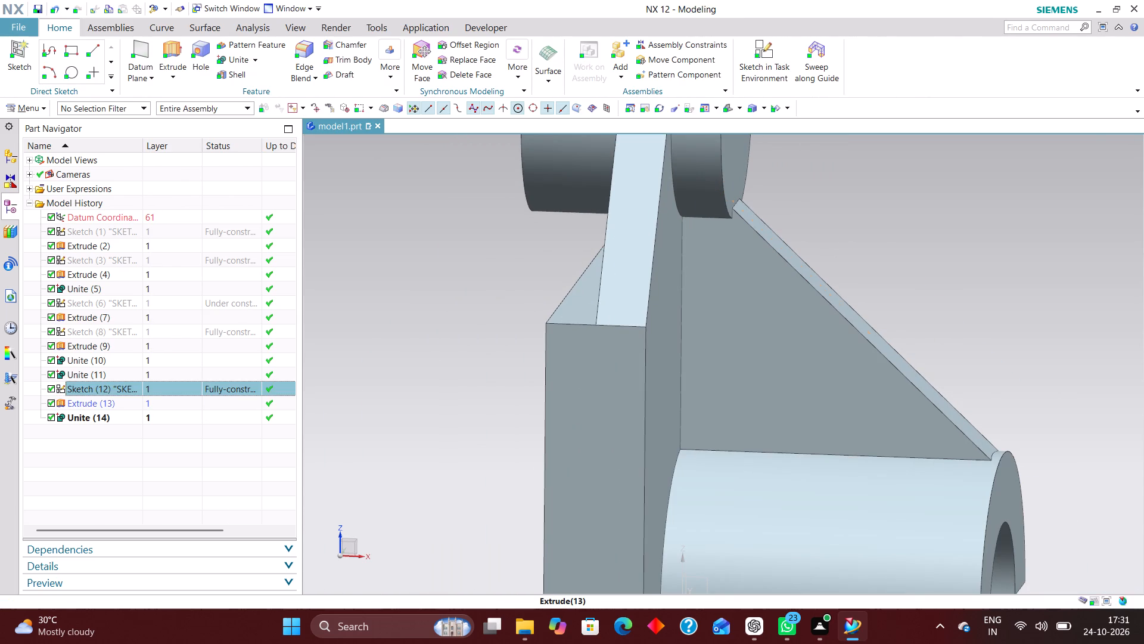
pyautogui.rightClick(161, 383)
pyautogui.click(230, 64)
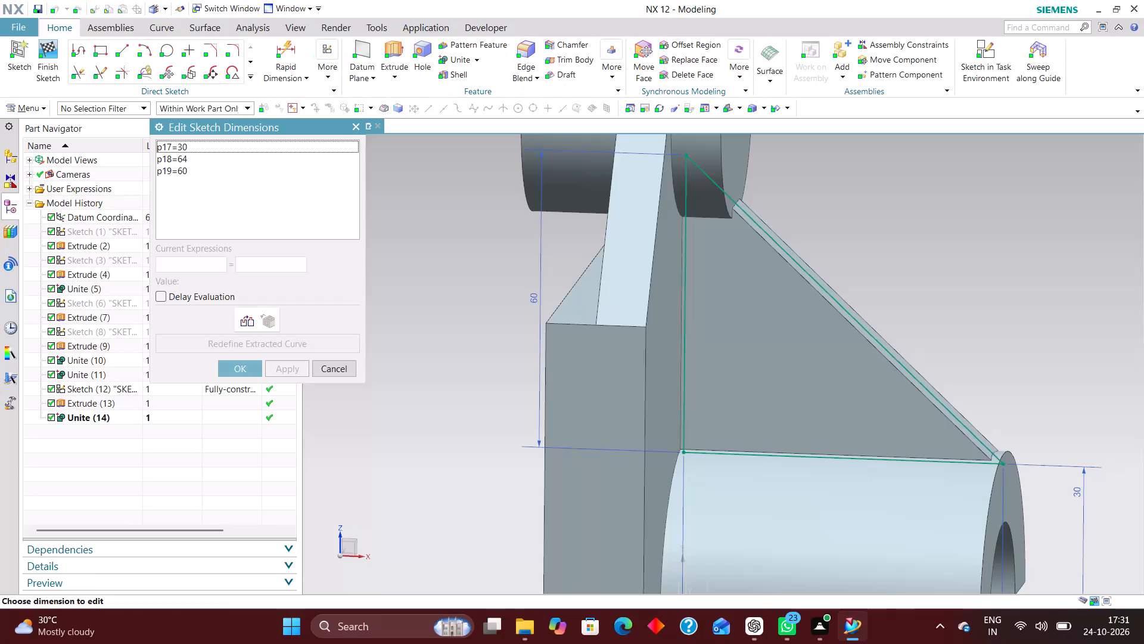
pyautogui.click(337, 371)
# Reopen the rib sketch with rollback, try 58 mm for the vertical line's height, settle on 57 mm, and finish the sketch.
pyautogui.click(157, 391)
pyautogui.rightClick(157, 390)
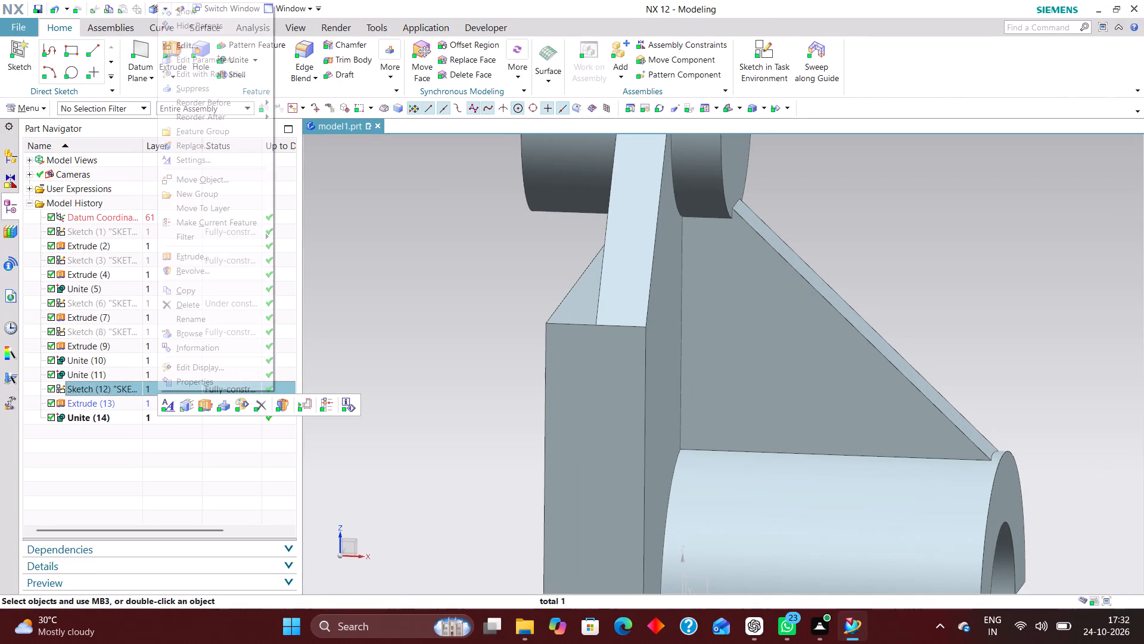
pyautogui.click(228, 72)
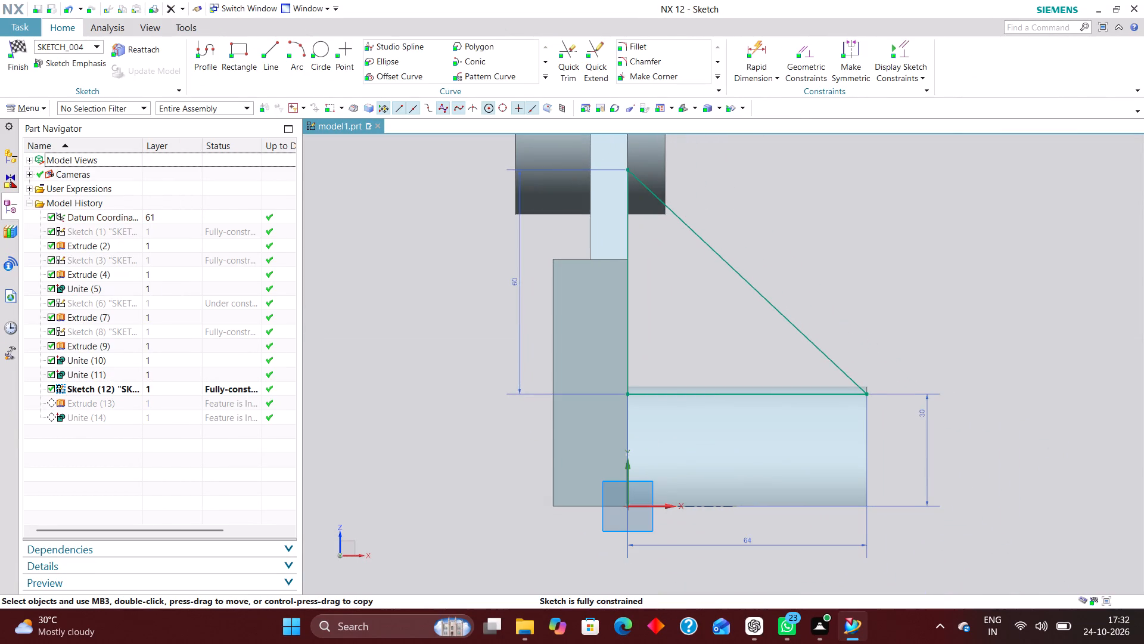
pyautogui.doubleClick(512, 282)
pyautogui.write('58')
pyautogui.press('Return')
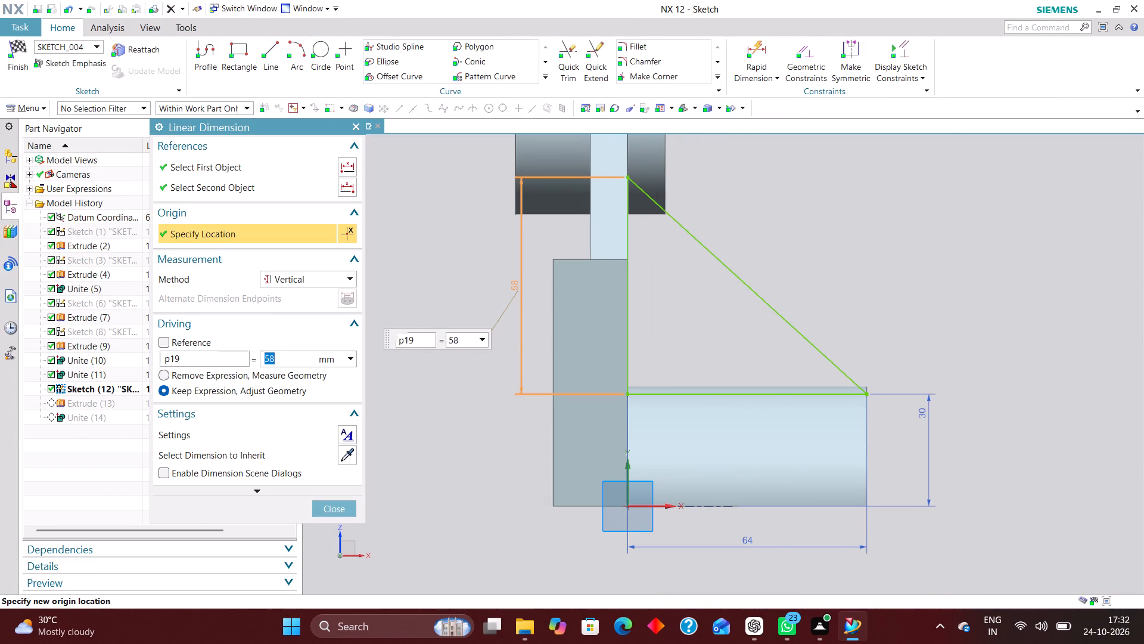
pyautogui.press('2')
pyautogui.press('BackSpace')
pyautogui.write('57')
pyautogui.press('Return')
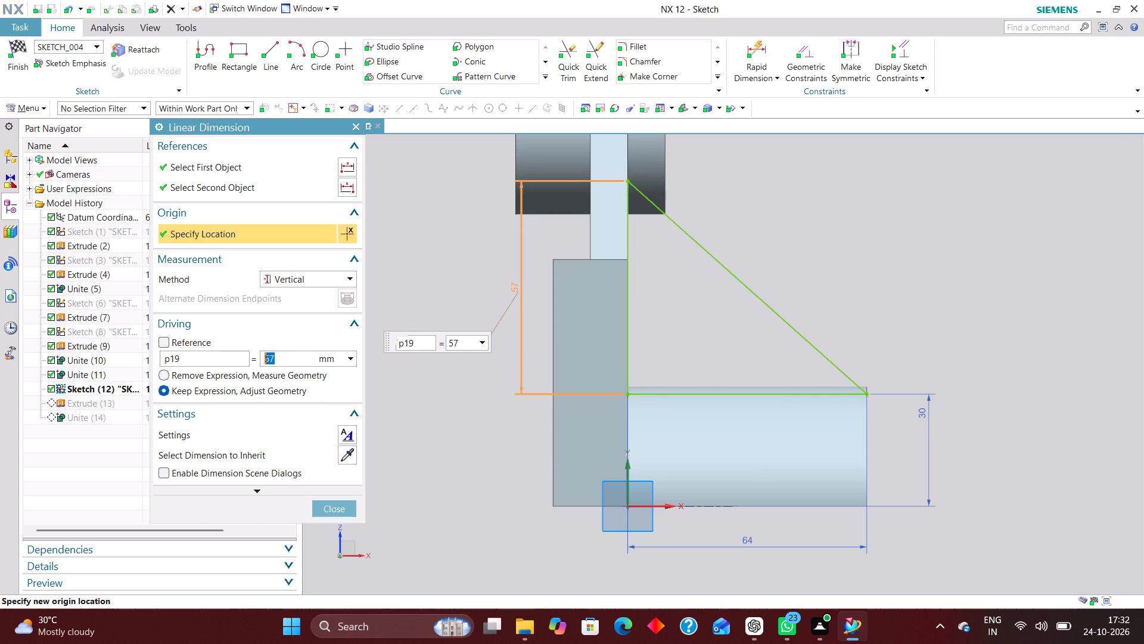
pyautogui.click(332, 509)
pyautogui.click(14, 45)
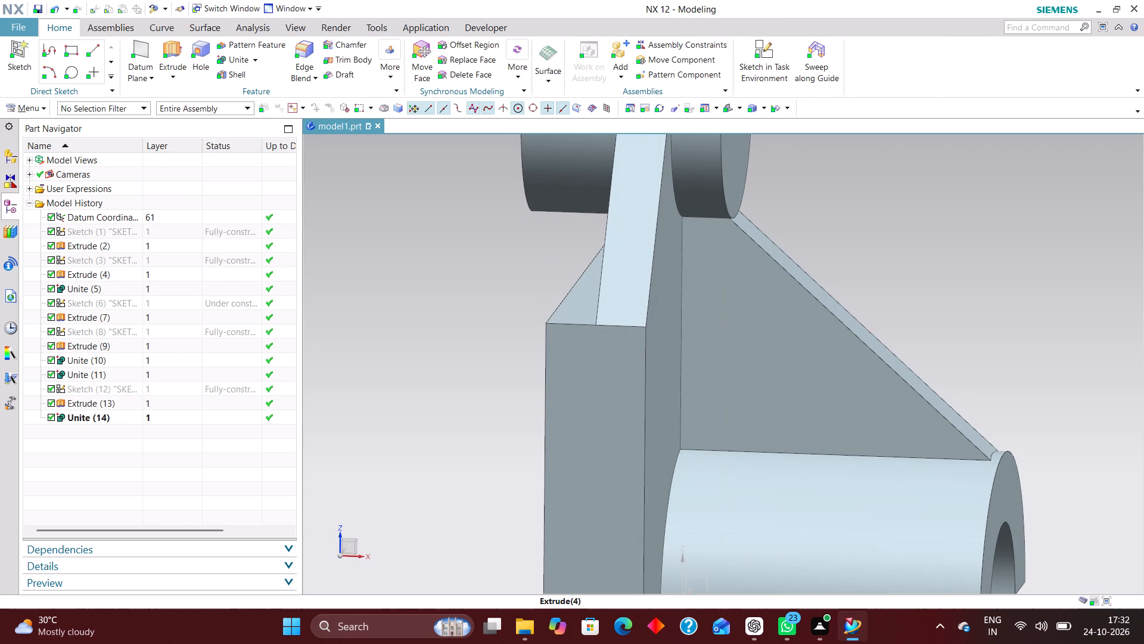
# Examine the rib's junctions with the upper and lower cylinders from several angles, ending in an isometric view.
pyautogui.moveTo(876, 242); pyautogui.dragTo(810, 239, button='middle')
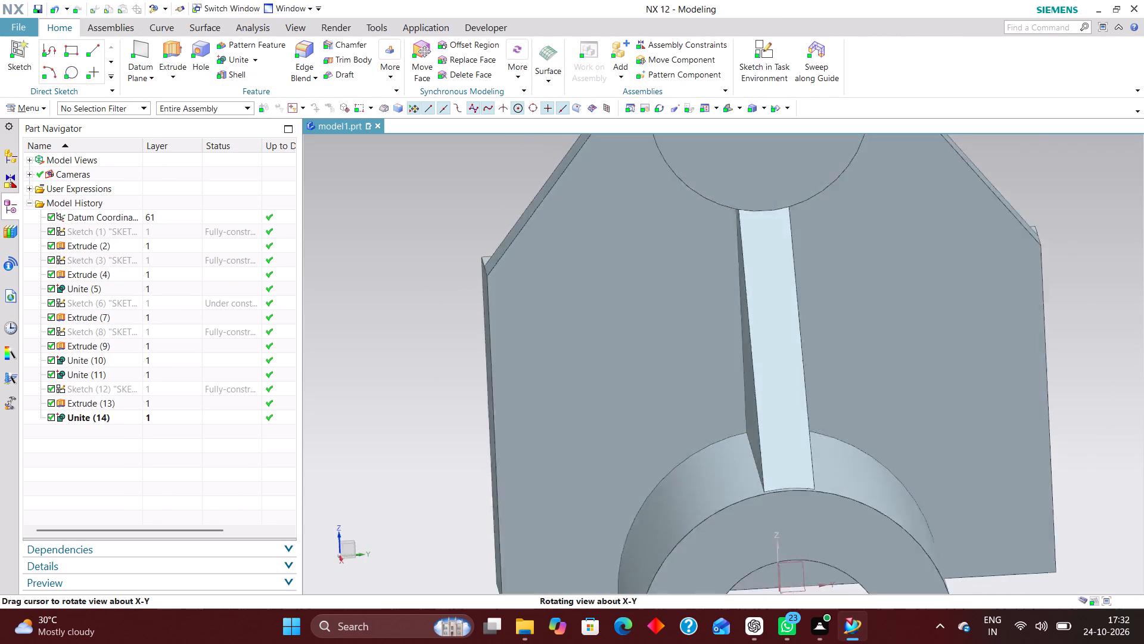
pyautogui.moveTo(810, 239); pyautogui.dragTo(798, 244, button='middle')
pyautogui.moveTo(798, 244); pyautogui.dragTo(804, 240, button='middle')
pyautogui.moveTo(812, 236); pyautogui.dragTo(855, 221, button='middle')
pyautogui.moveTo(877, 215); pyautogui.dragTo(908, 210, button='middle')
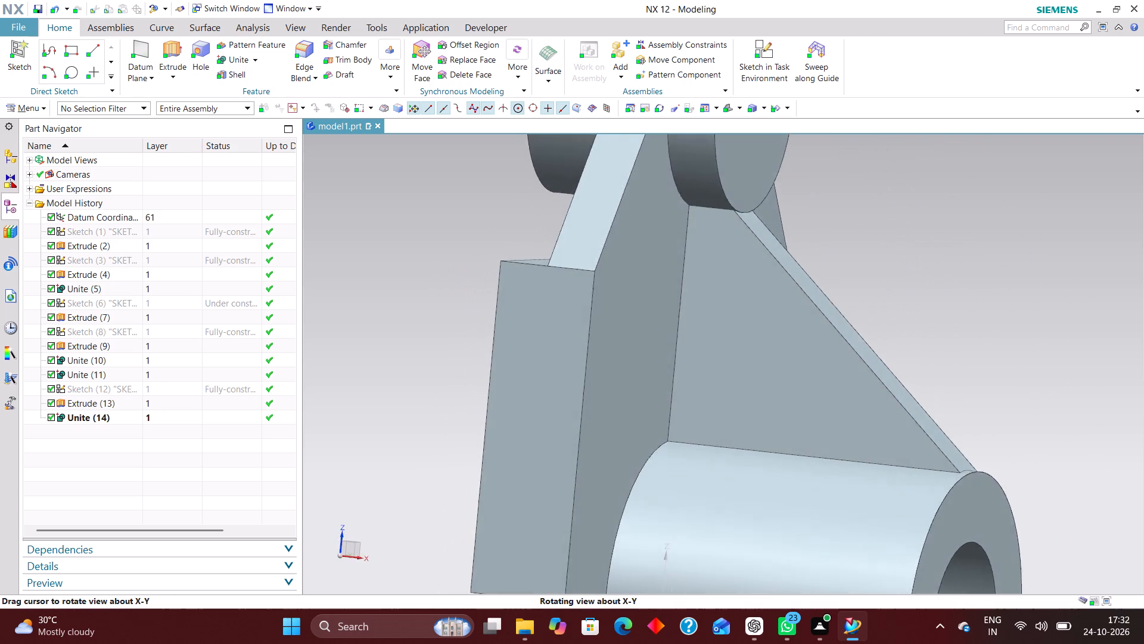
pyautogui.moveTo(908, 210); pyautogui.dragTo(921, 212, button='middle')
pyautogui.scroll(-3, 997, 290)
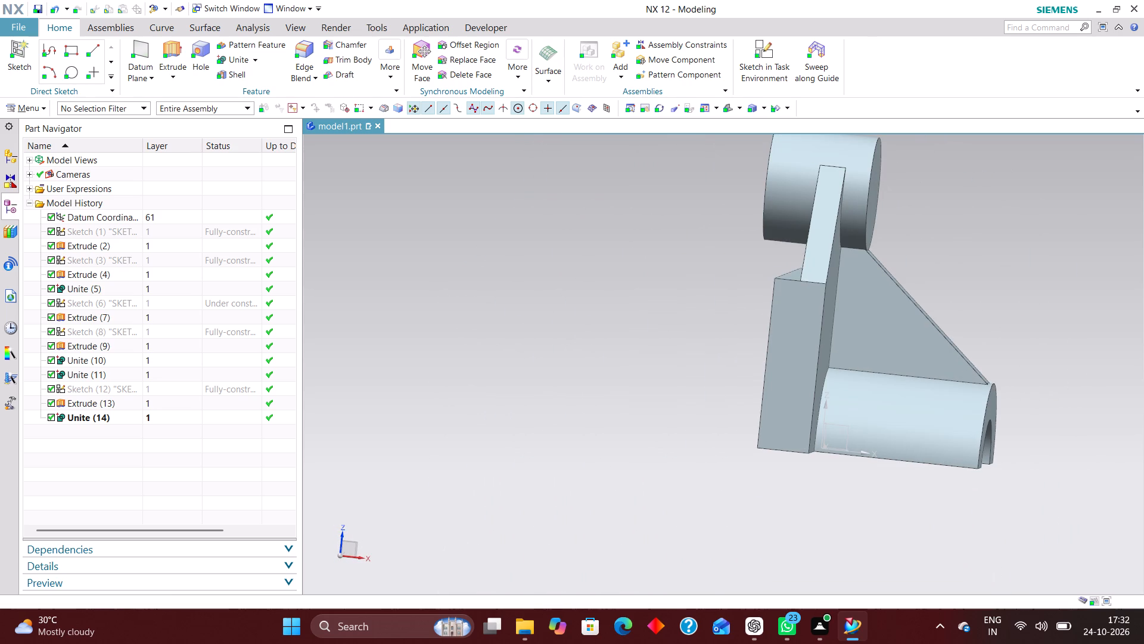
pyautogui.scroll(1, 1044, 318)
pyautogui.moveTo(1044, 318); pyautogui.dragTo(1010, 306, button='middle')
pyautogui.moveTo(1005, 306); pyautogui.dragTo(1000, 268, button='middle')
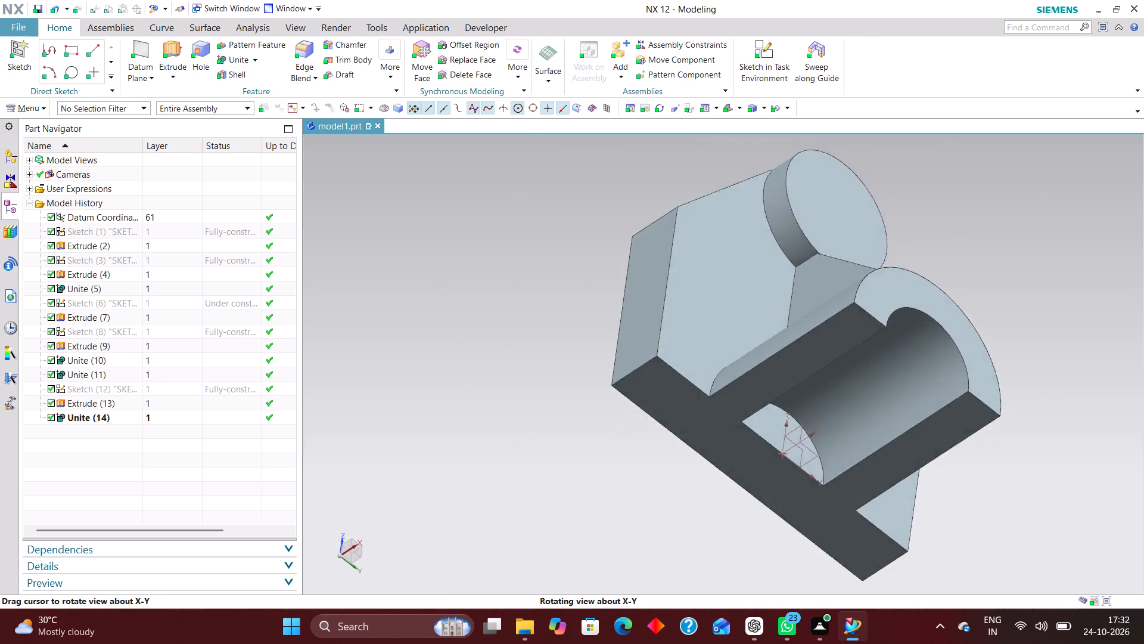
pyautogui.moveTo(1000, 268); pyautogui.dragTo(1026, 299, button='middle')
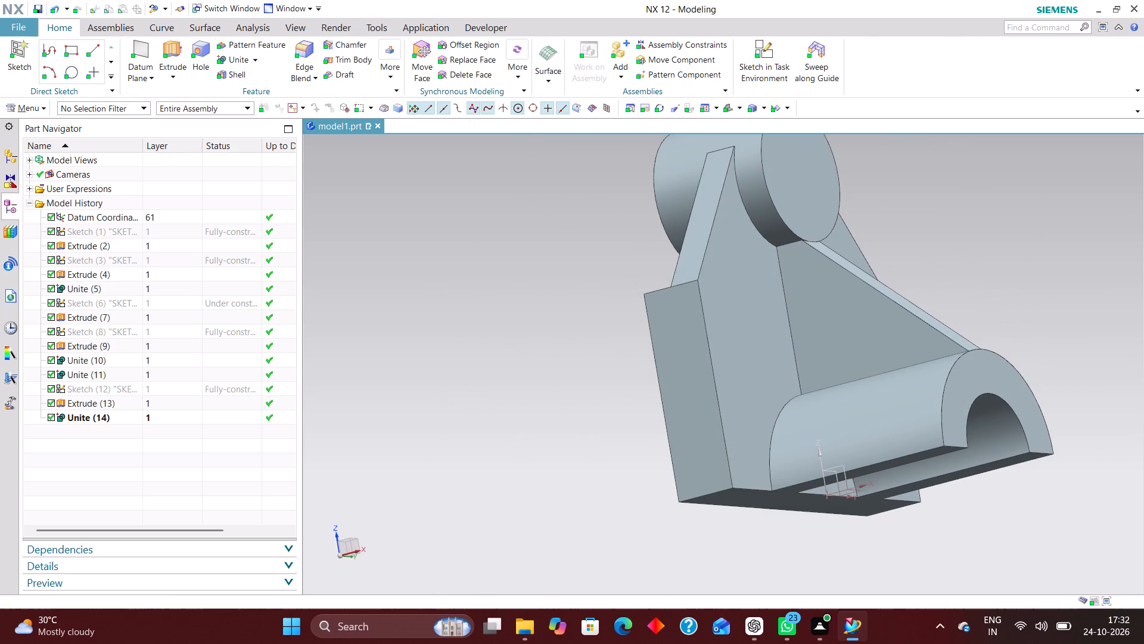
pyautogui.press('End')
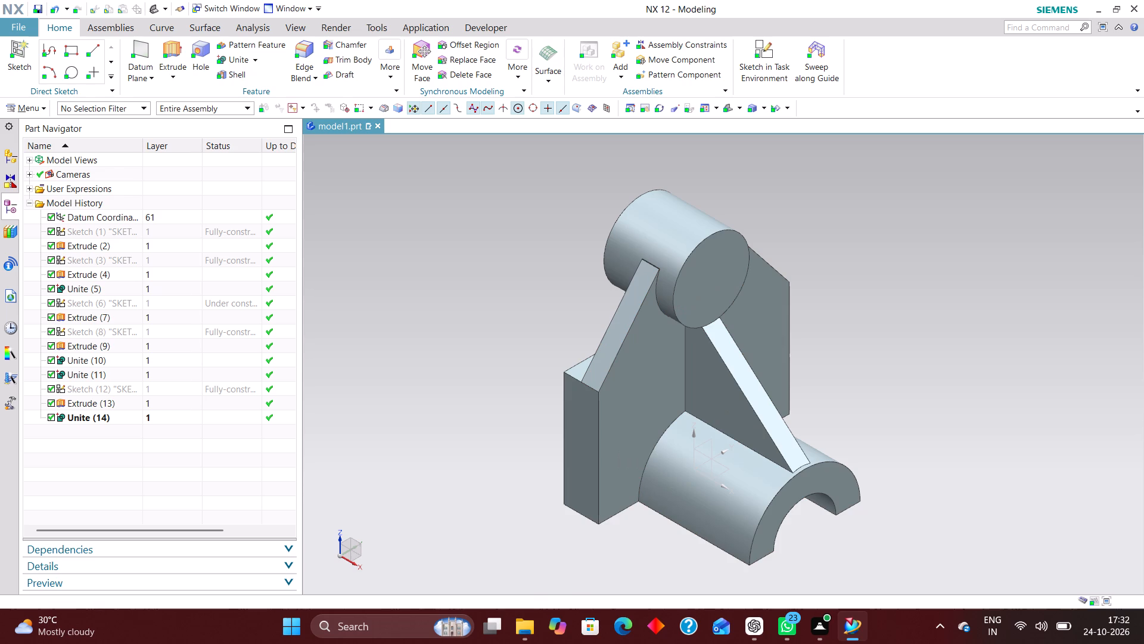
# Create a sketch on the XY datum plane and draw two parallel lines across the half cylinder at about X 22 and X 48.
pyautogui.click(760, 39)
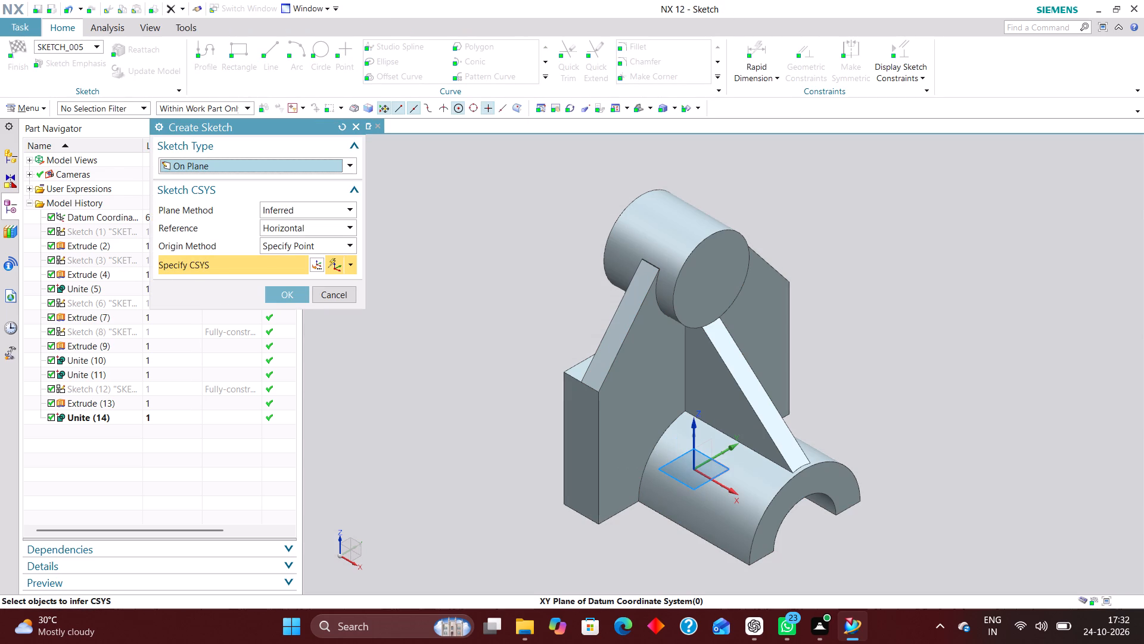
pyautogui.click(721, 474)
pyautogui.click(281, 292)
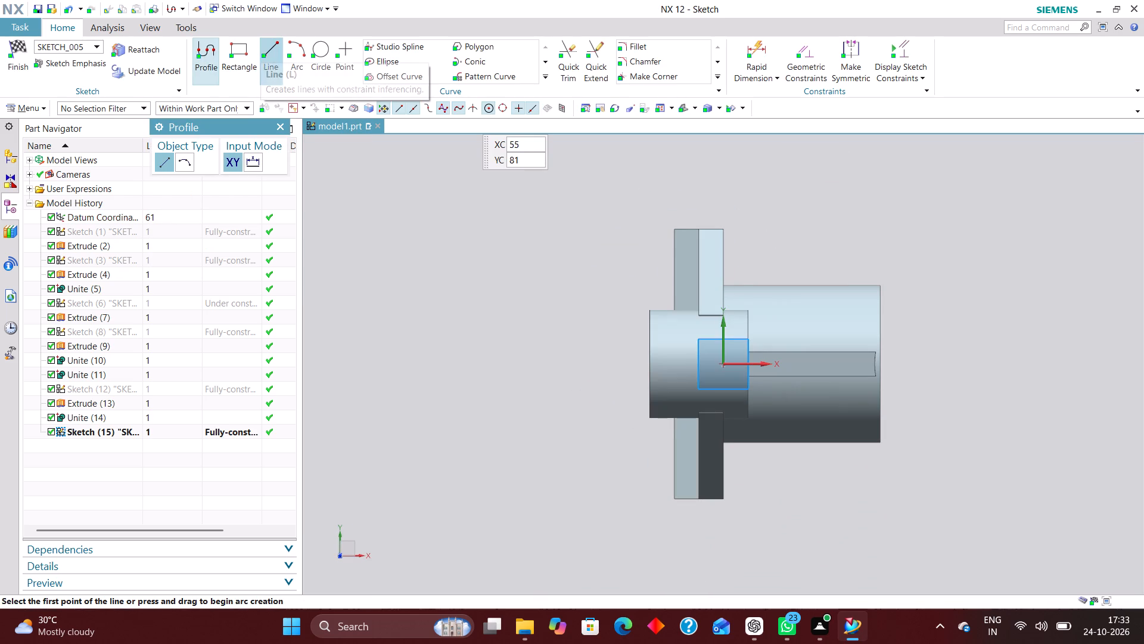
pyautogui.click(318, 43)
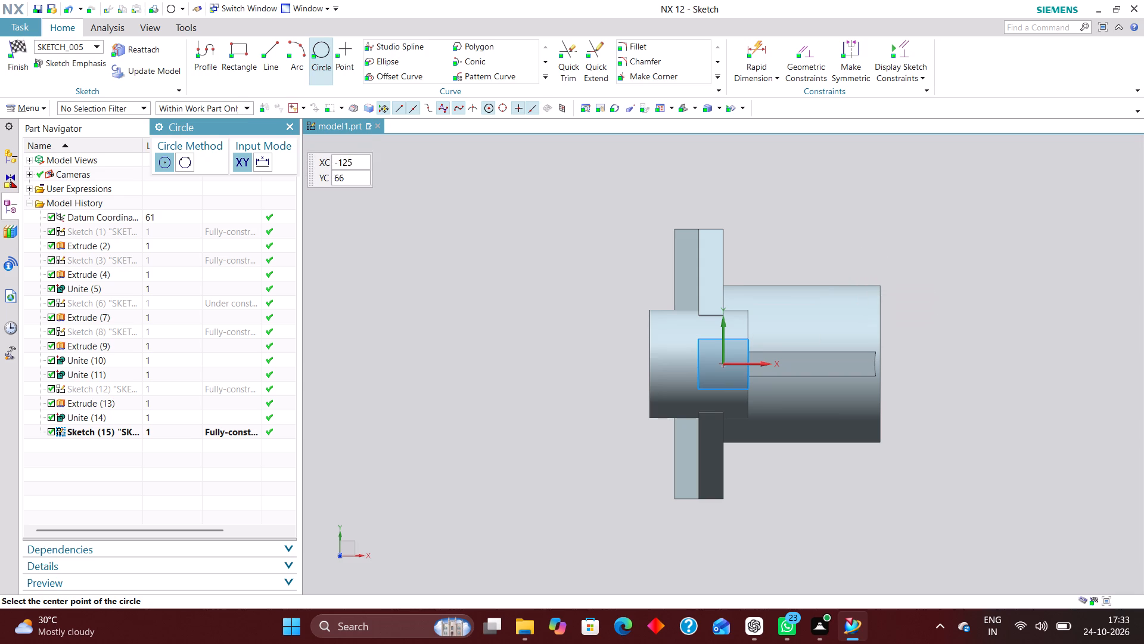
pyautogui.click(268, 50)
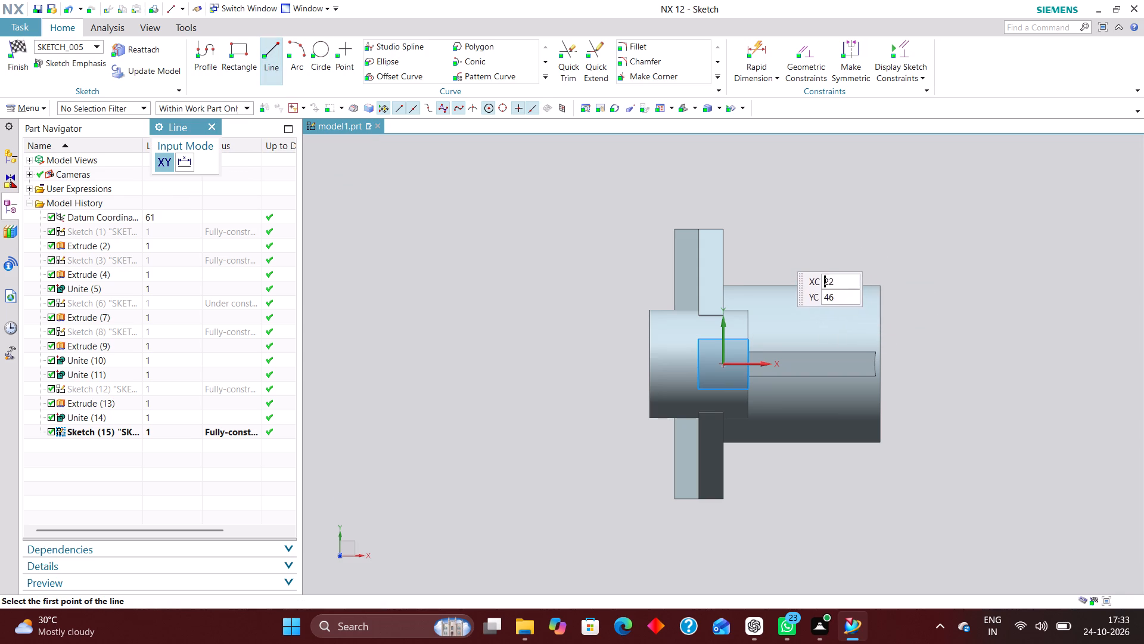
pyautogui.click(778, 250)
pyautogui.click(784, 482)
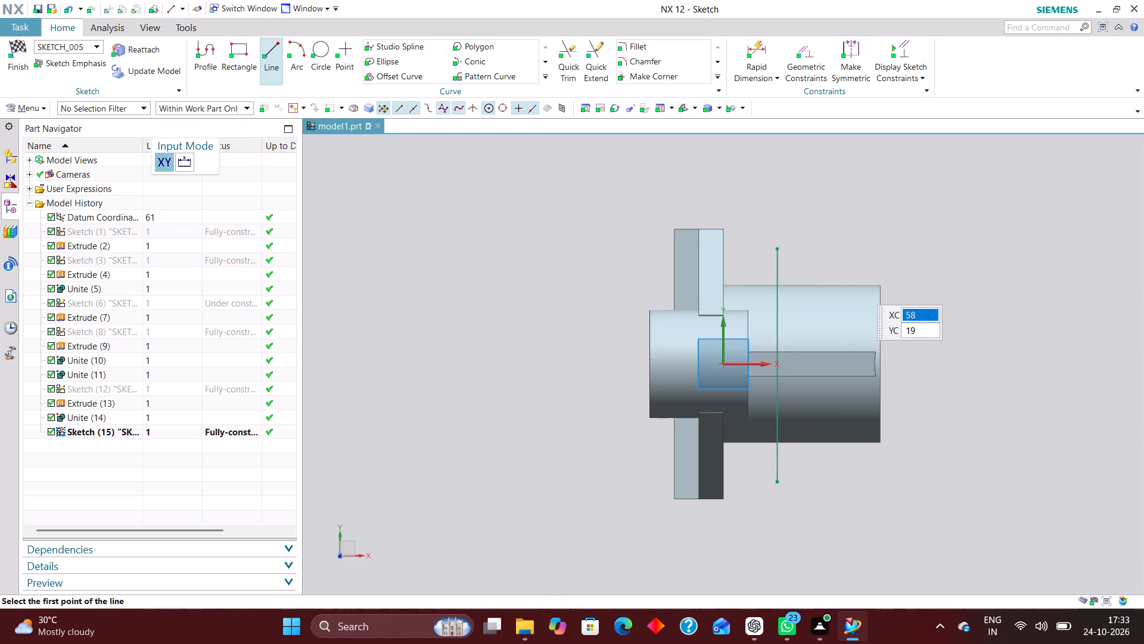
pyautogui.click(841, 250)
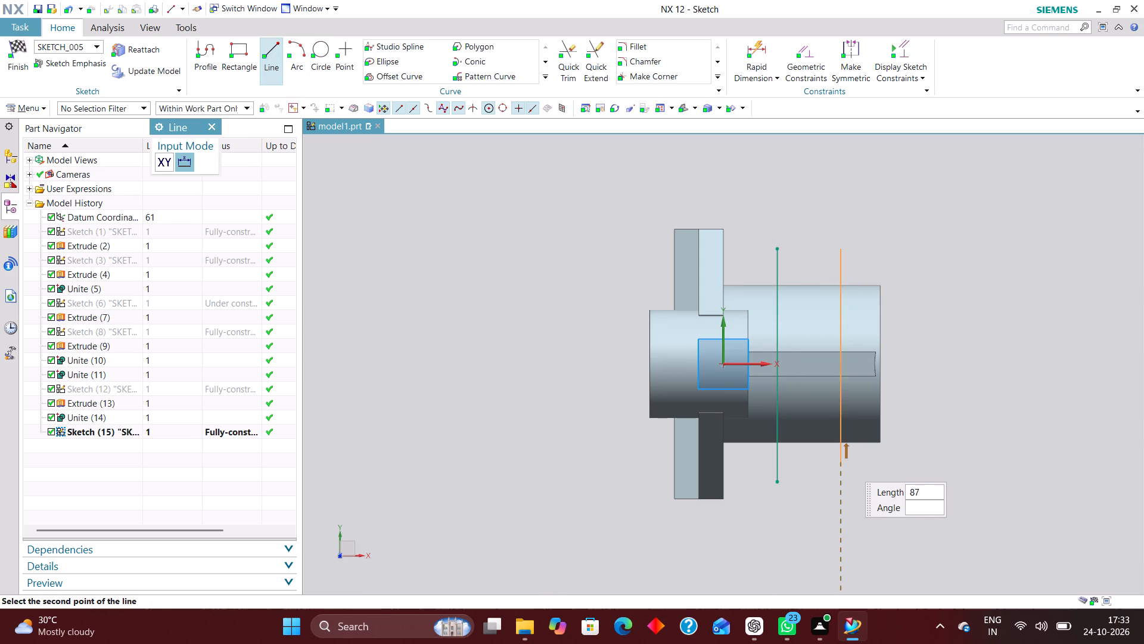
pyautogui.click(847, 482)
# Close both ends of the two parallel lines with tangent arcs to form a slot-shaped profile.
pyautogui.click(294, 44)
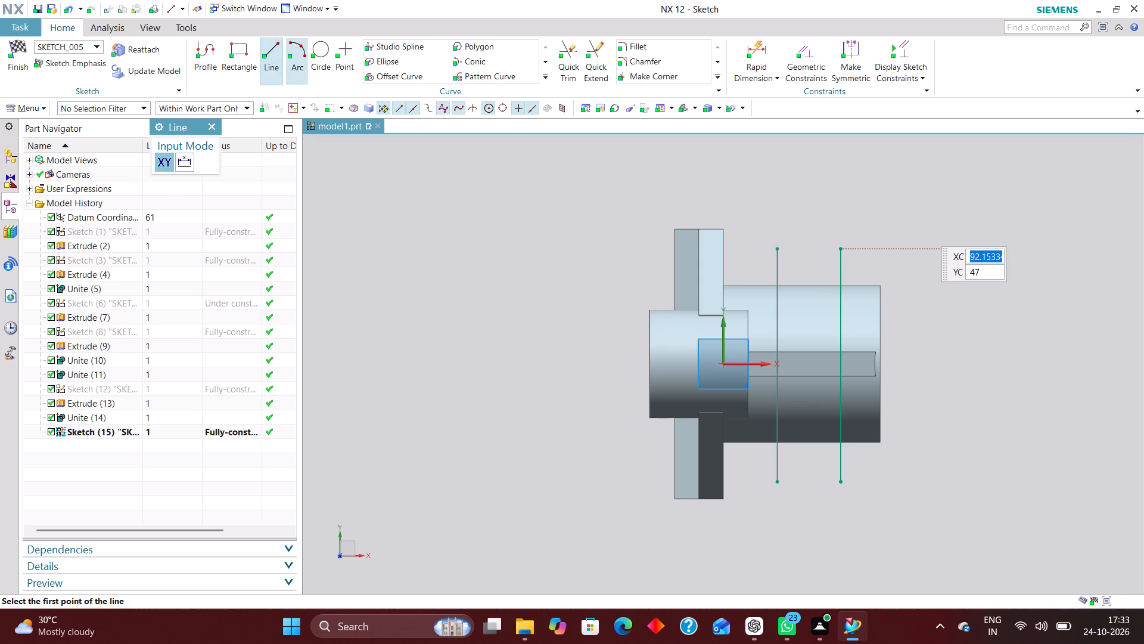
pyautogui.click(778, 247)
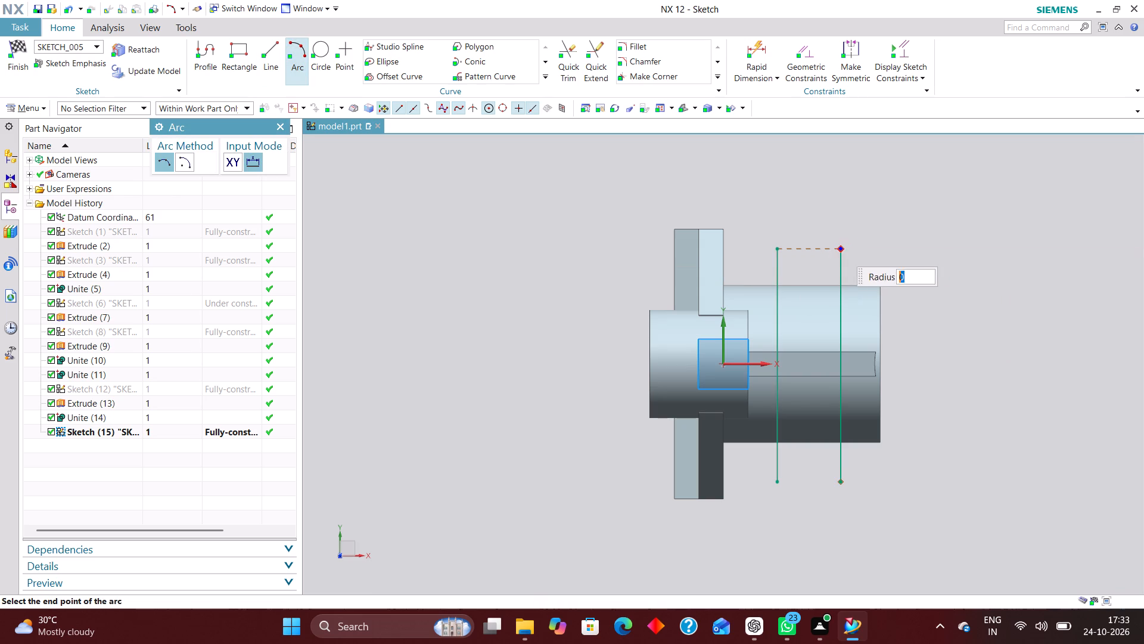
pyautogui.click(841, 246)
pyautogui.click(807, 208)
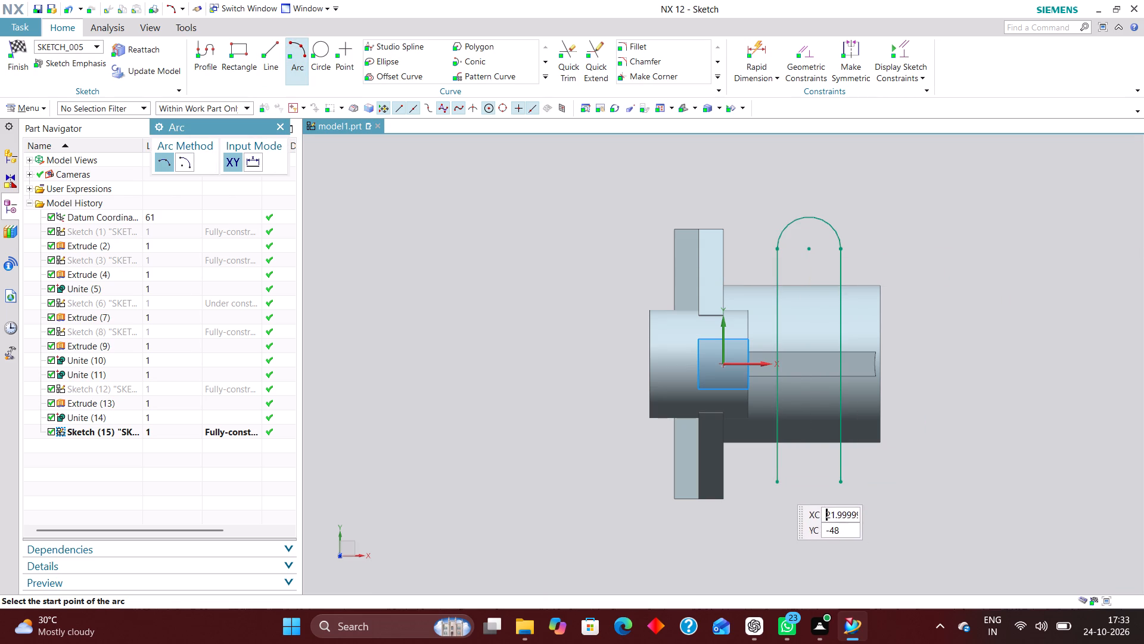
pyautogui.click(778, 485)
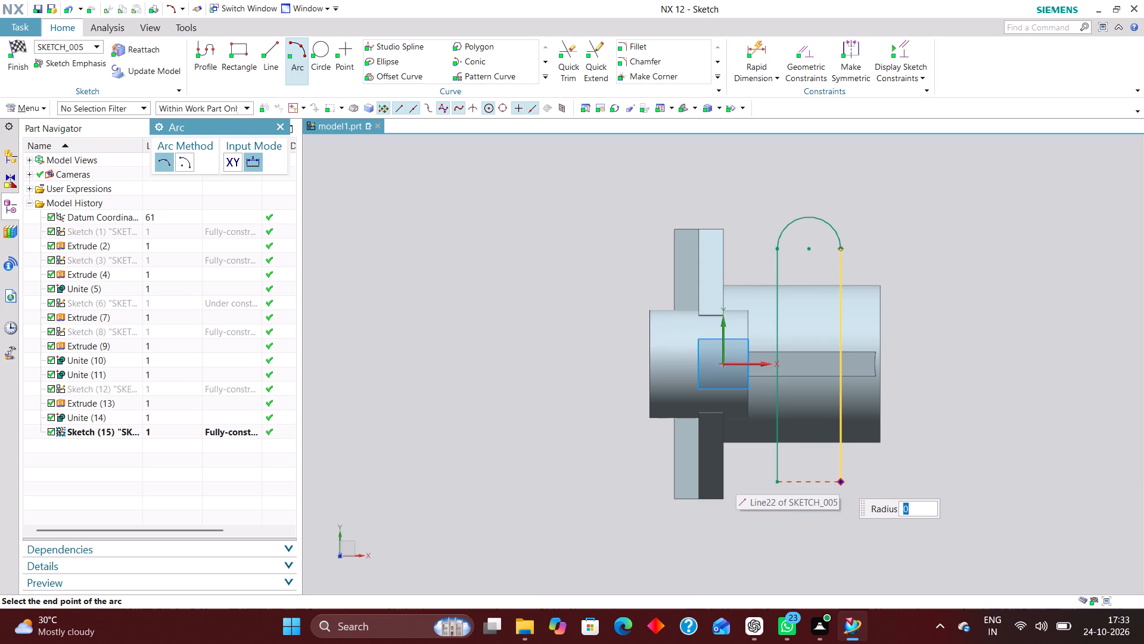
pyautogui.click(840, 479)
pyautogui.click(888, 501)
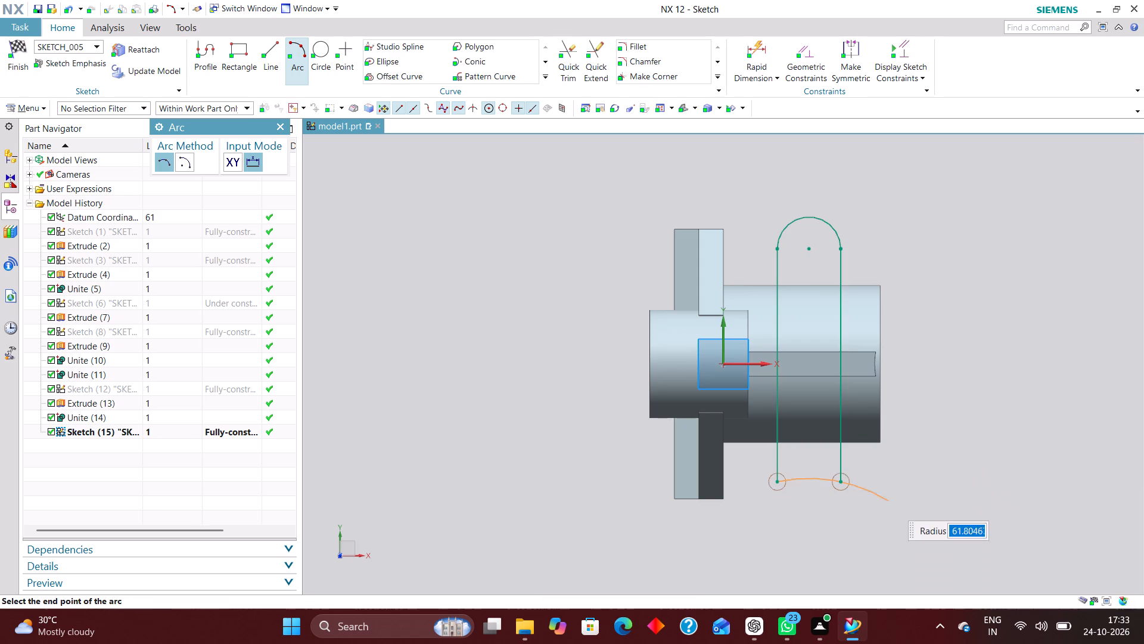
pyautogui.click(815, 546)
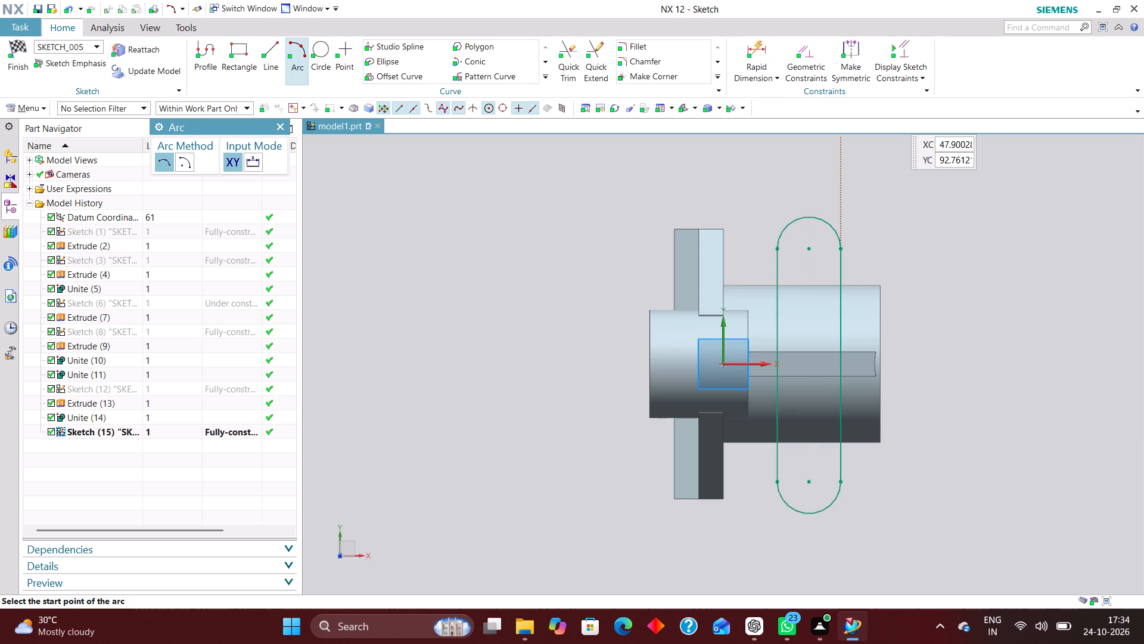
# Dimension the slot's upper arc centre at 32 mm horizontally from the half cylinder's free end edge.
pyautogui.click(760, 47)
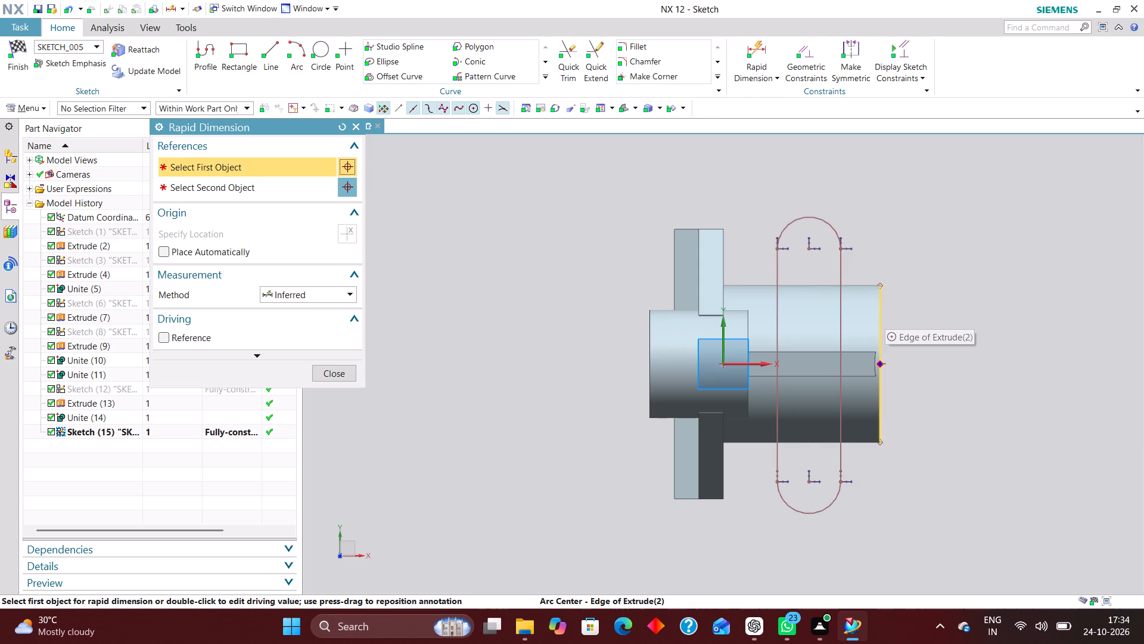
pyautogui.click(882, 315)
pyautogui.click(807, 244)
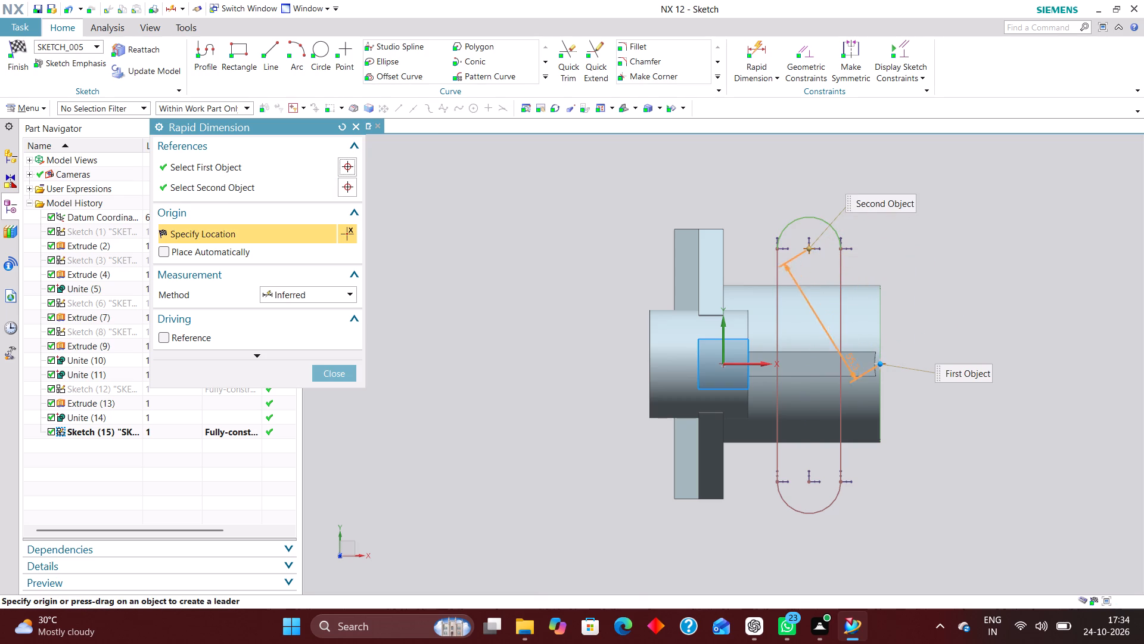
pyautogui.click(854, 528)
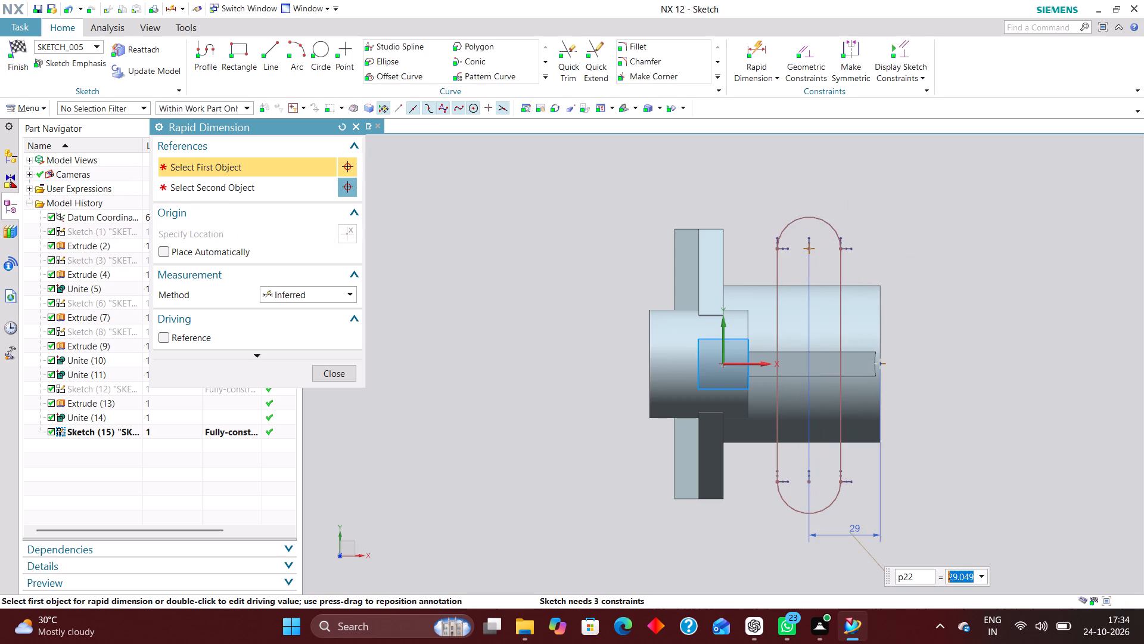
pyautogui.write('32')
pyautogui.press('Return')
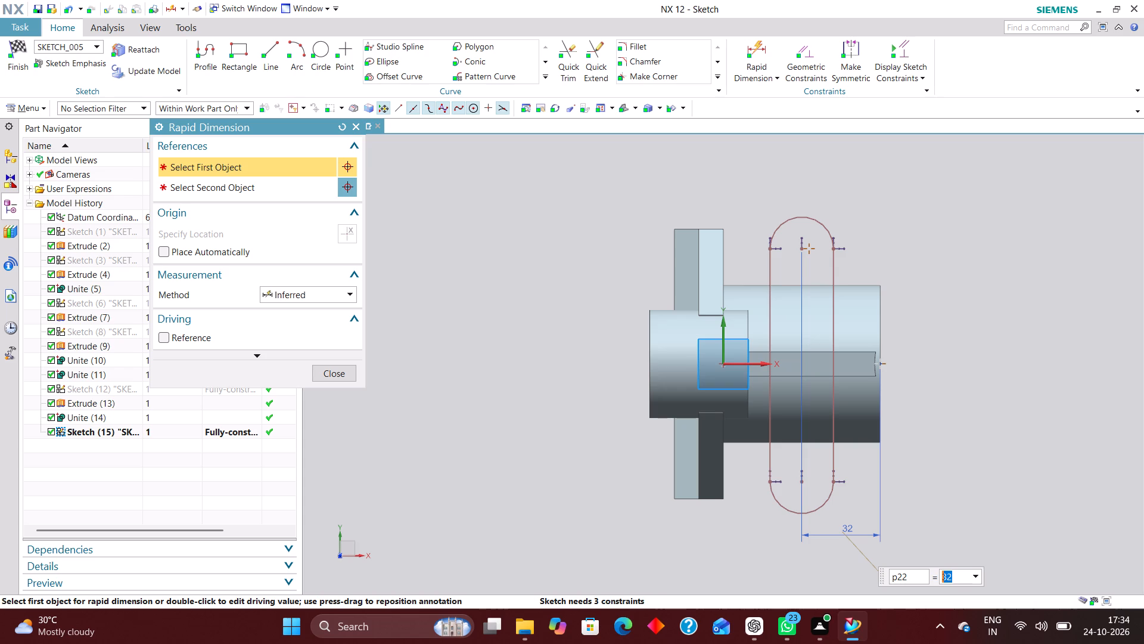
pyautogui.scroll(-1, 794, 278)
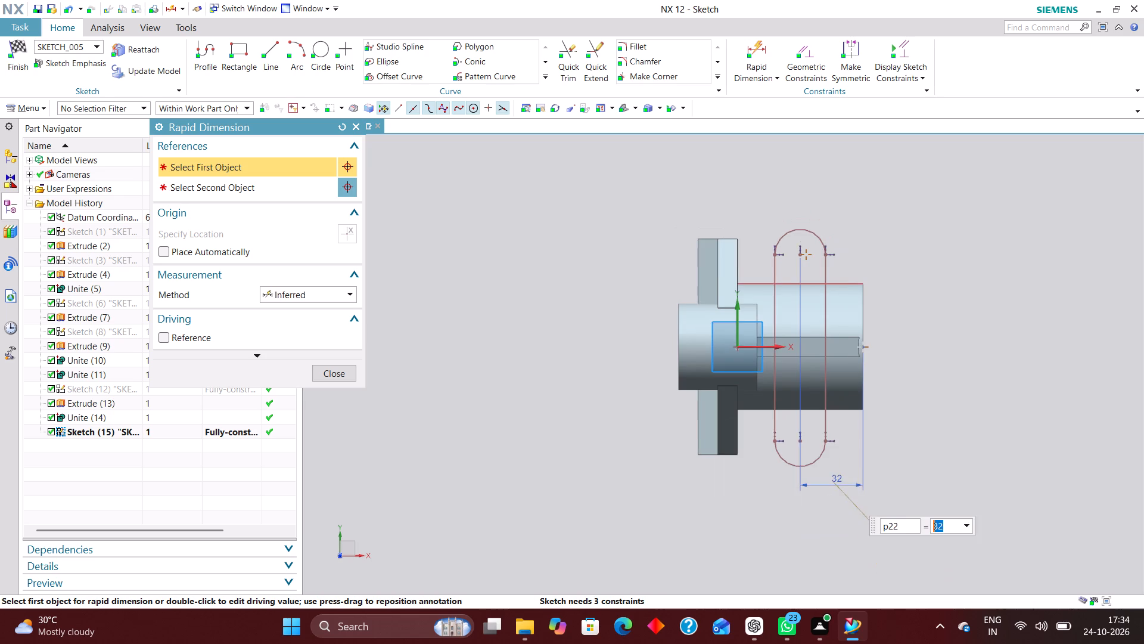
pyautogui.scroll(1, 851, 291)
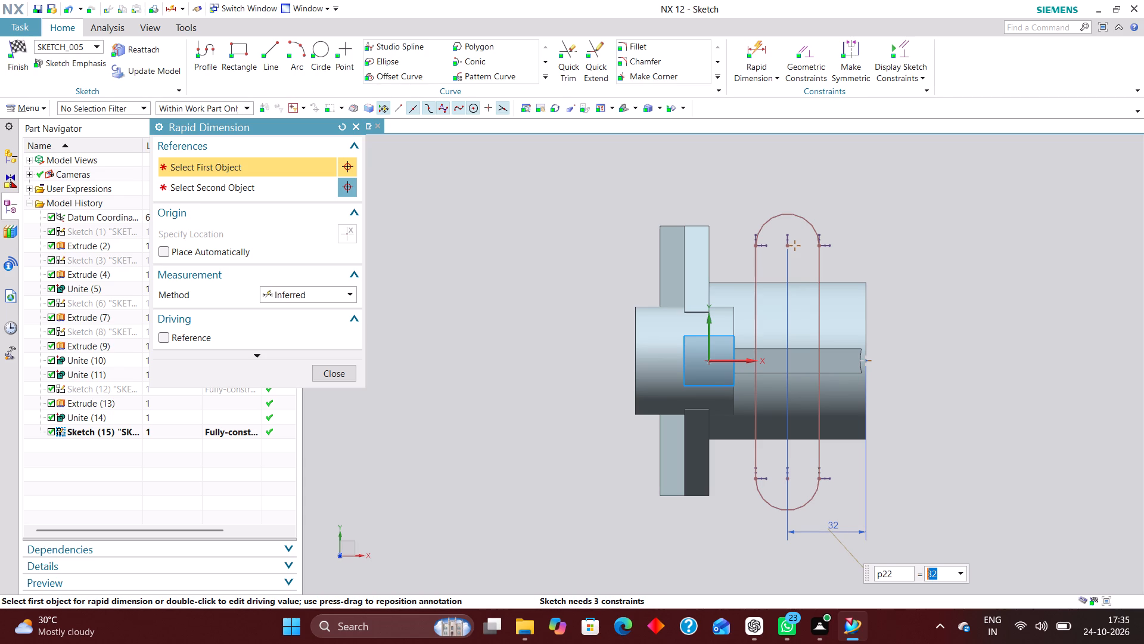
pyautogui.click(333, 369)
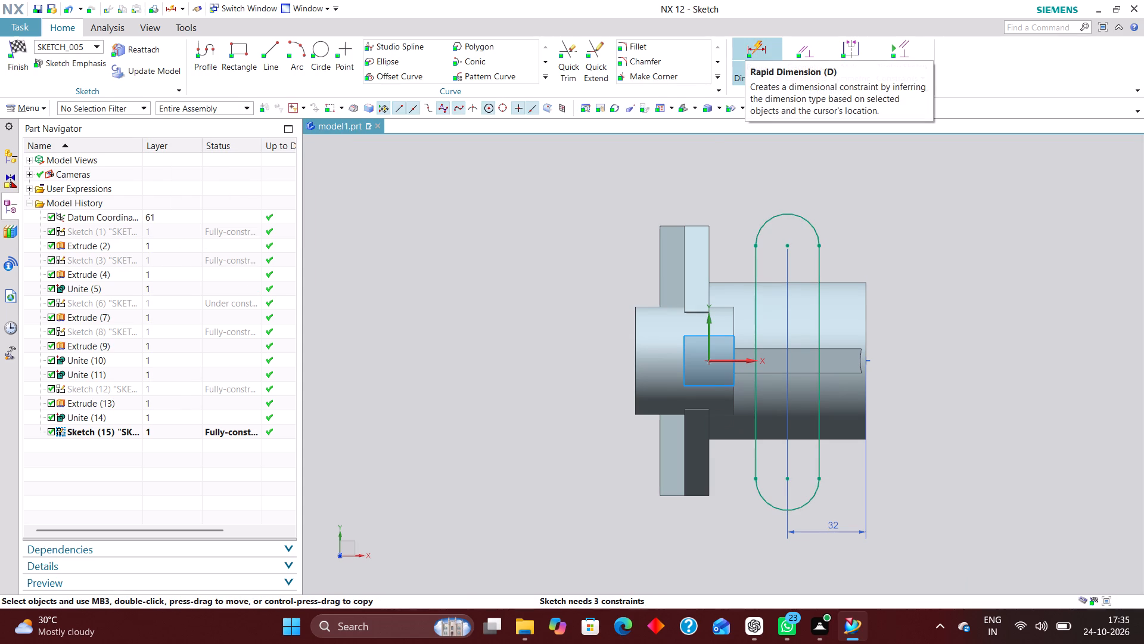
# Add a radial dimension of 15 mm to the slot profile's upper arc.
pyautogui.click(767, 44)
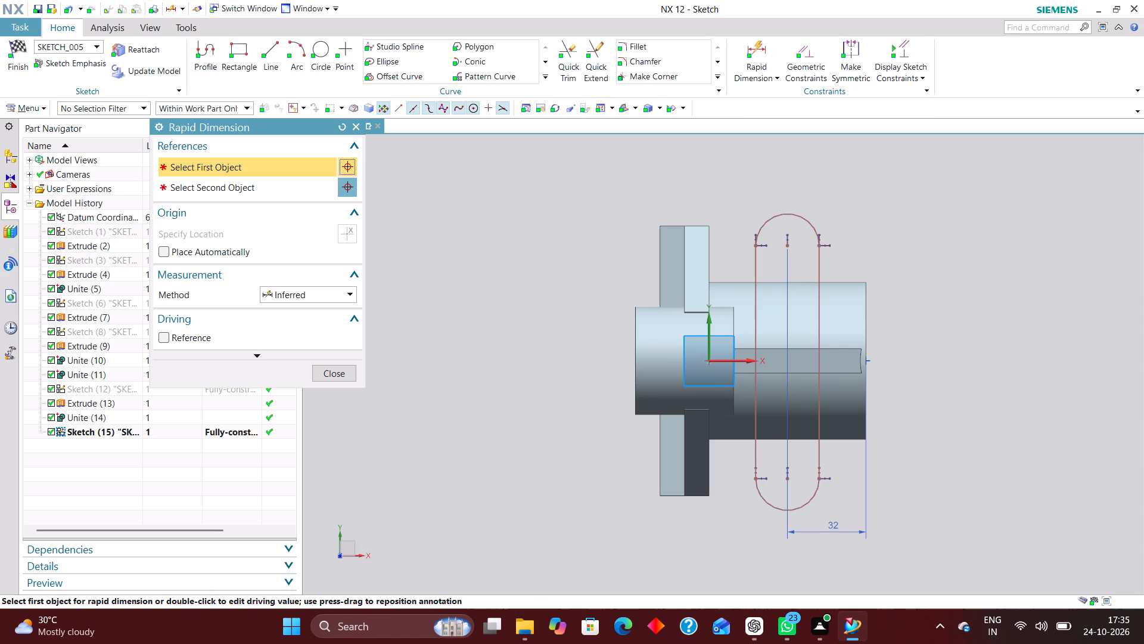
pyautogui.click(330, 295)
pyautogui.click(322, 402)
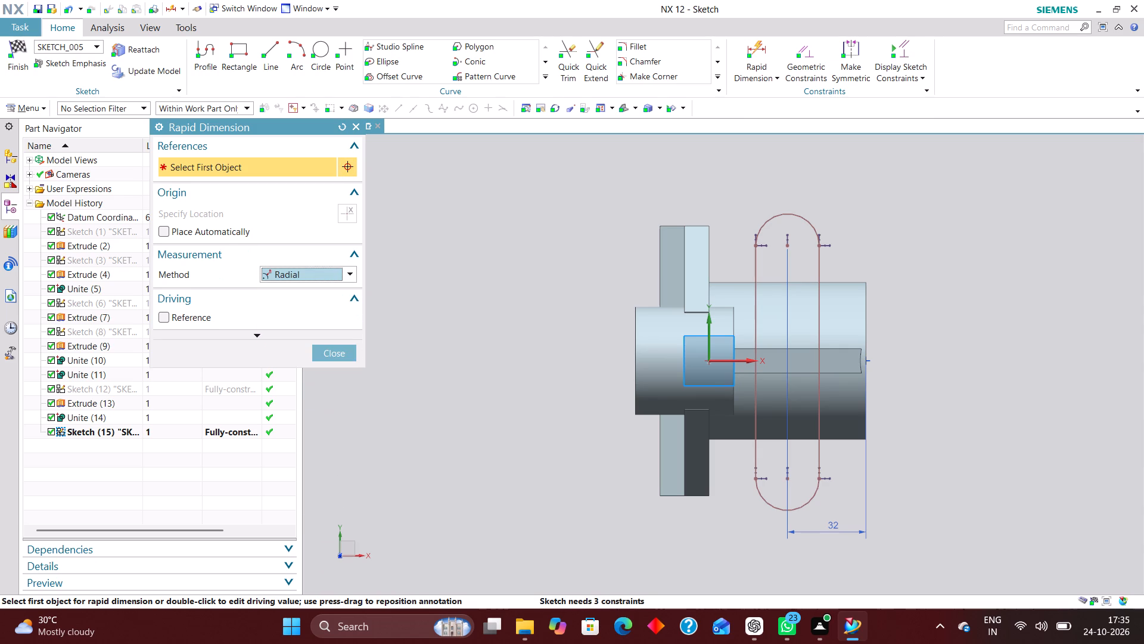
pyautogui.click(805, 225)
pyautogui.click(837, 184)
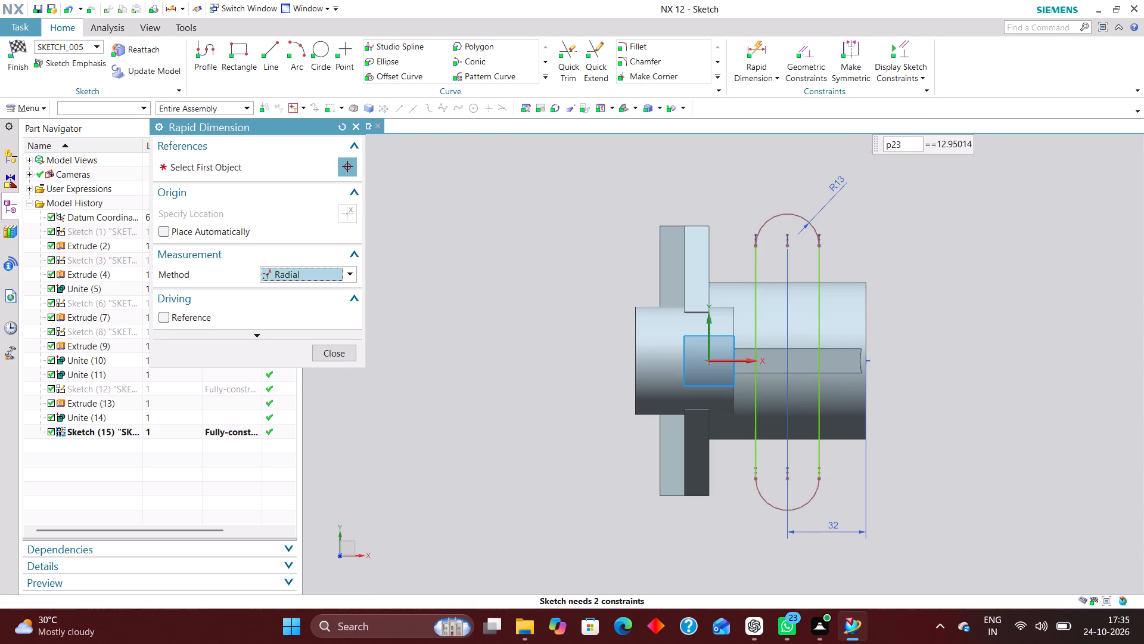
pyautogui.write('15')
pyautogui.press('Return')
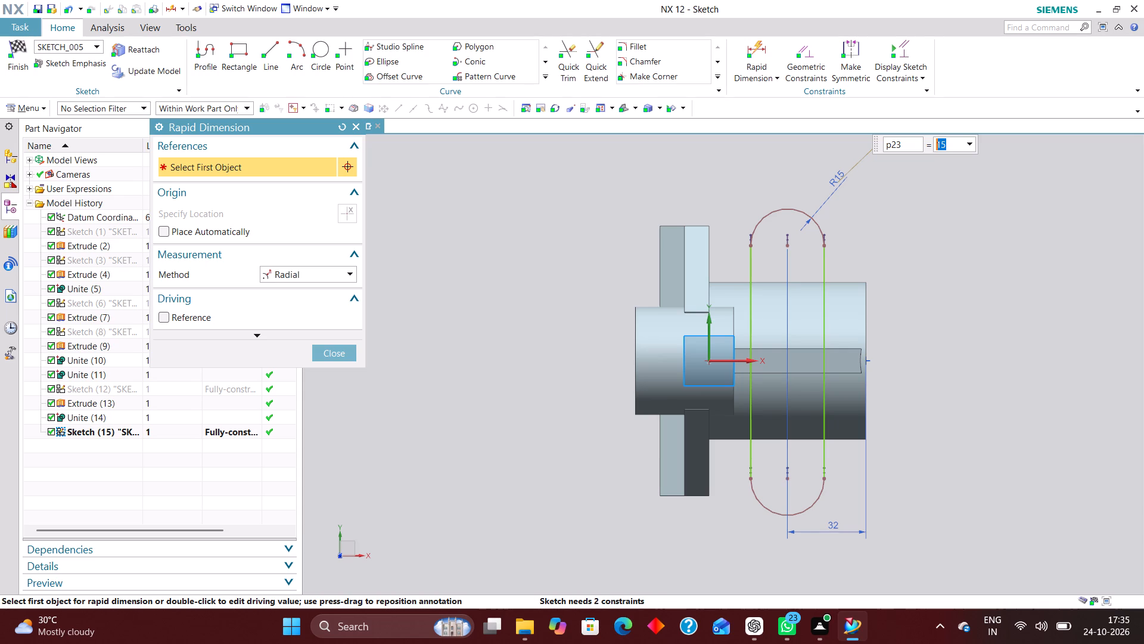
# Dimension the slot's upper arc centre at 40 mm vertically from the sketch's horizontal axis.
pyautogui.click(321, 272)
pyautogui.click(318, 292)
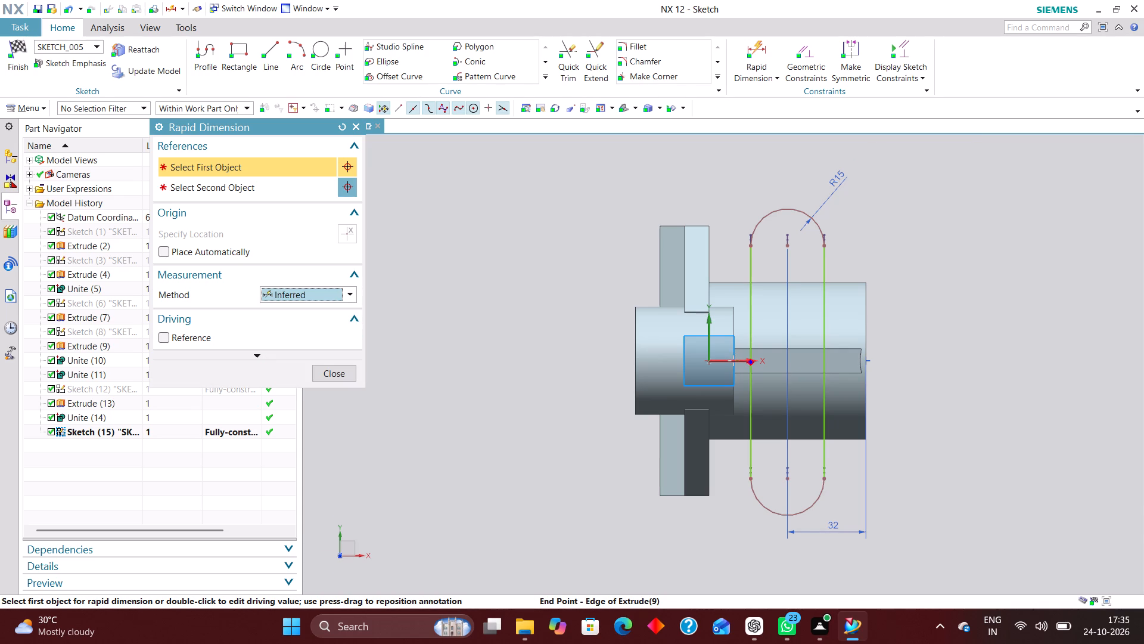
pyautogui.scroll(6, 726, 363)
pyautogui.click(694, 356)
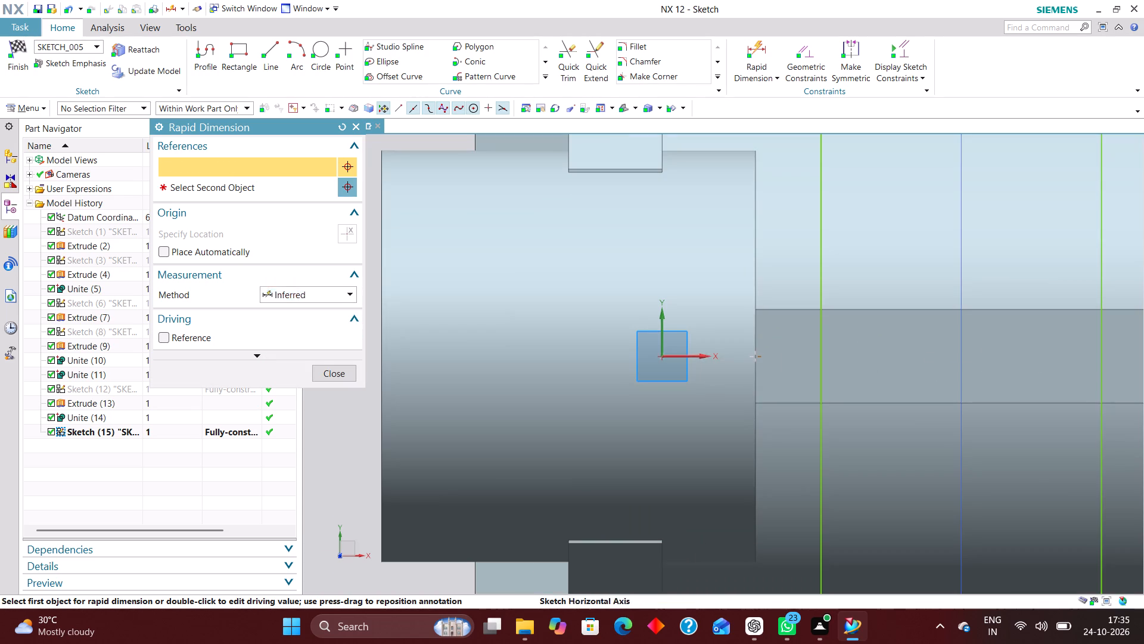
pyautogui.scroll(-5, 700, 408)
pyautogui.click(783, 246)
pyautogui.click(962, 309)
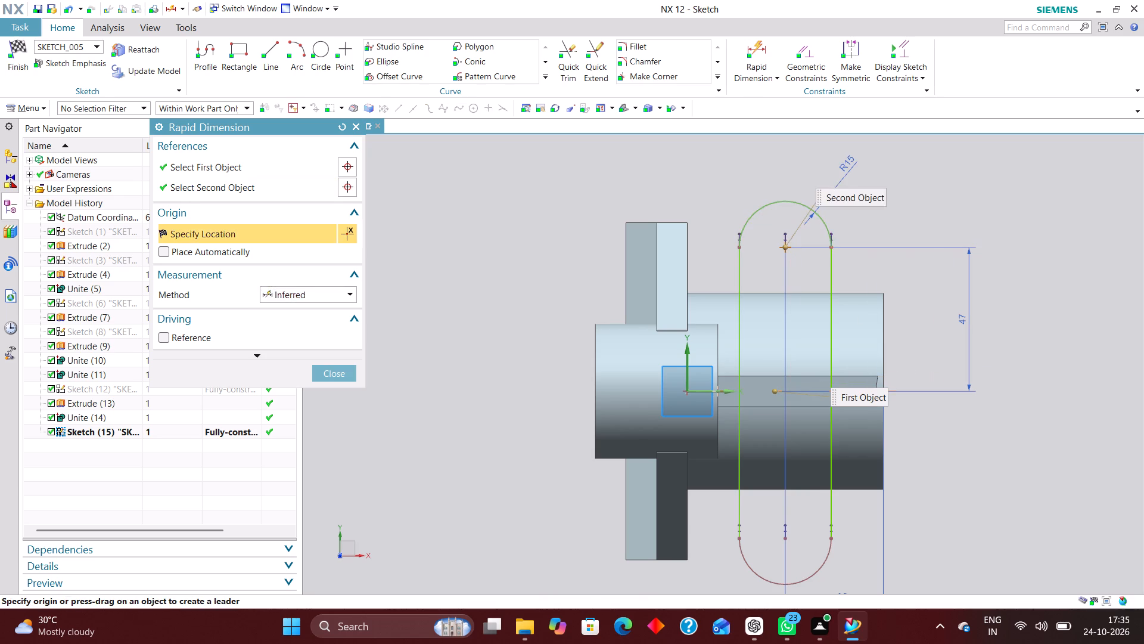
pyautogui.write('40')
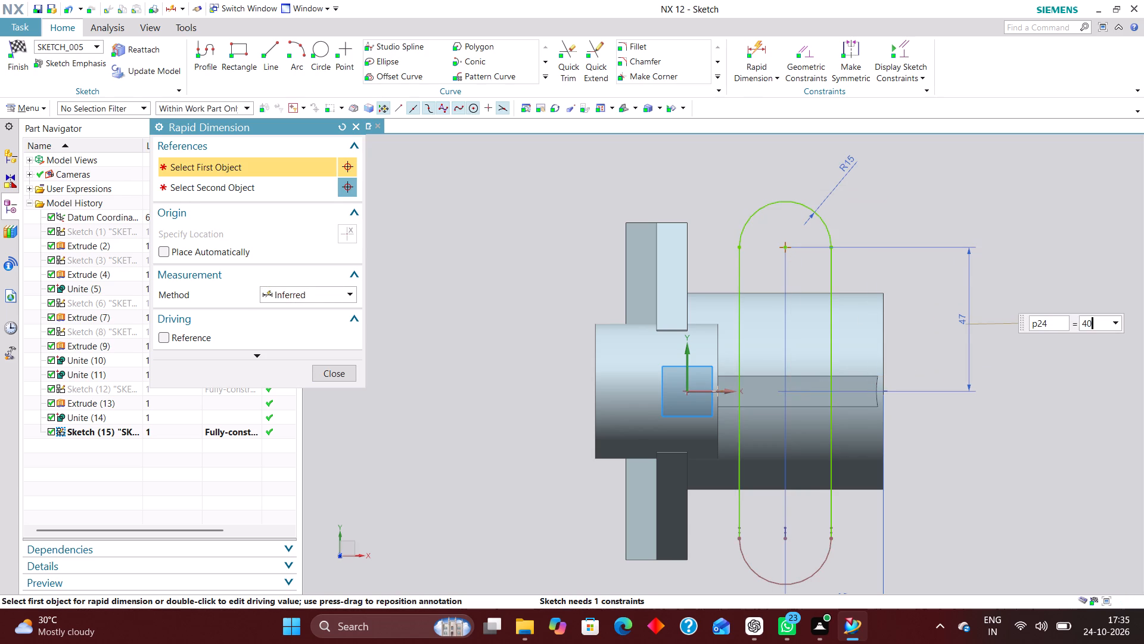
pyautogui.press('Return')
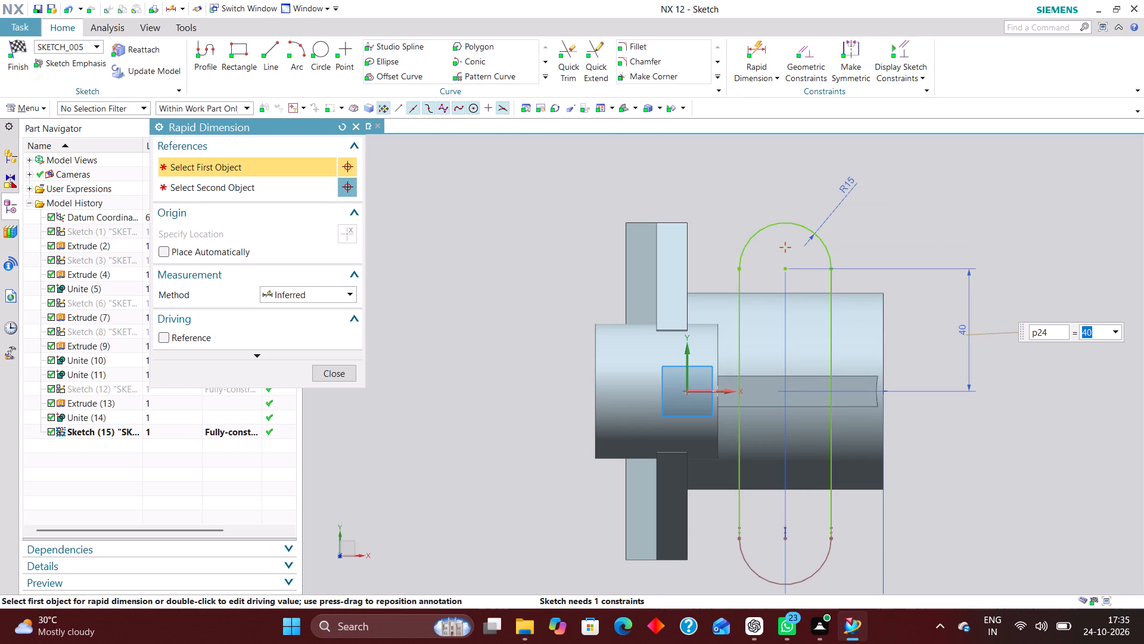
# Dimension the slot's lower arc centre at 40 mm from the horizontal axis and finish the sketch.
pyautogui.click(729, 394)
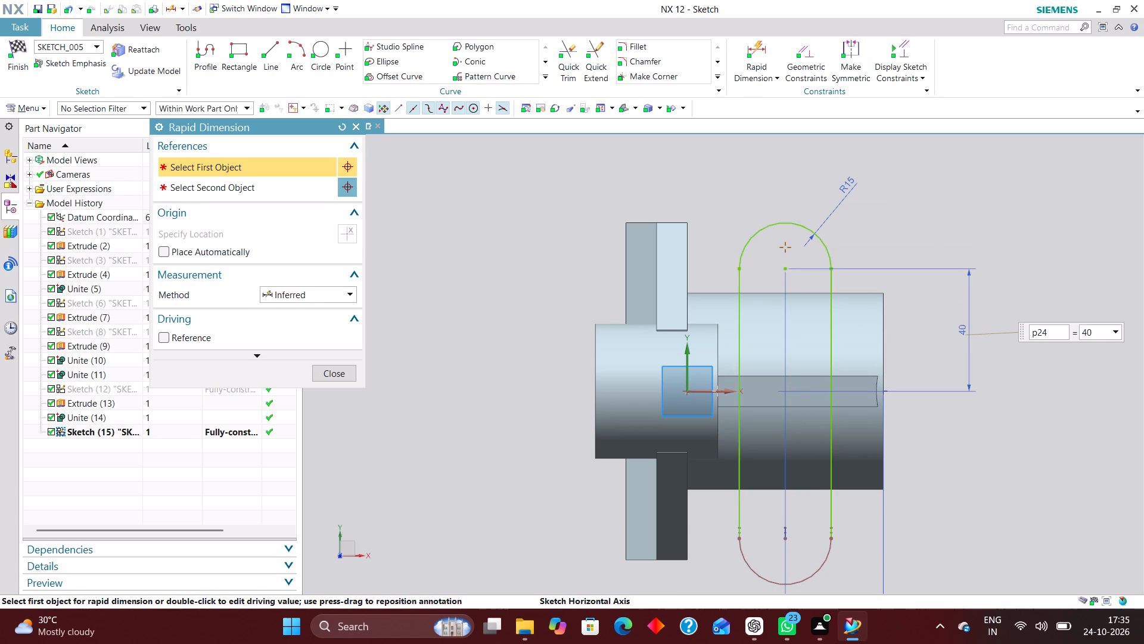
pyautogui.click(784, 537)
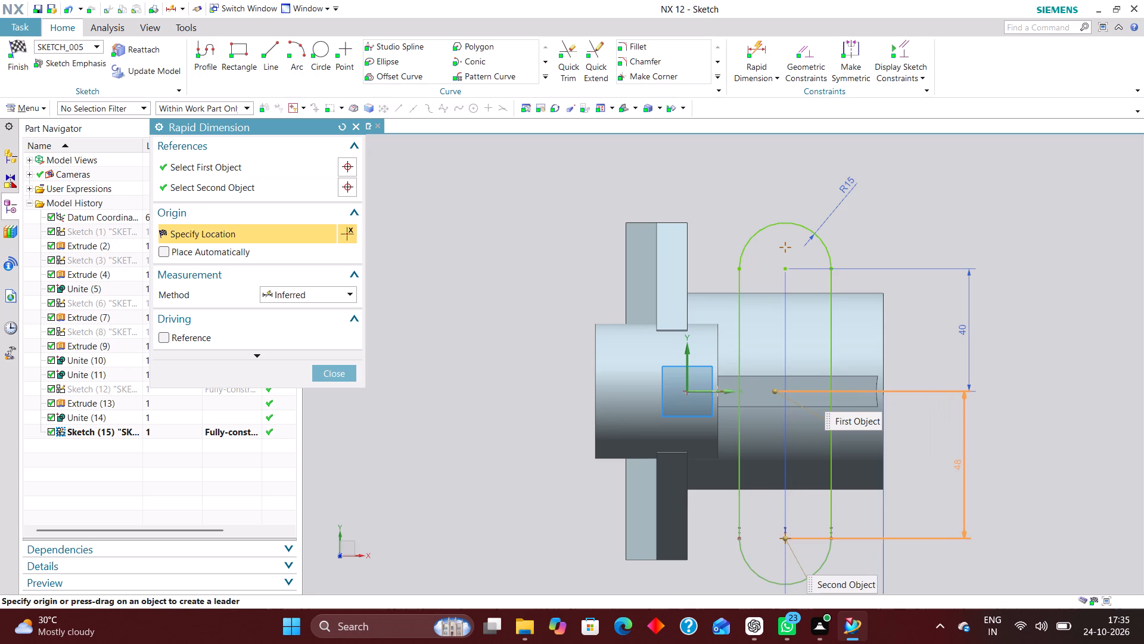
pyautogui.click(959, 451)
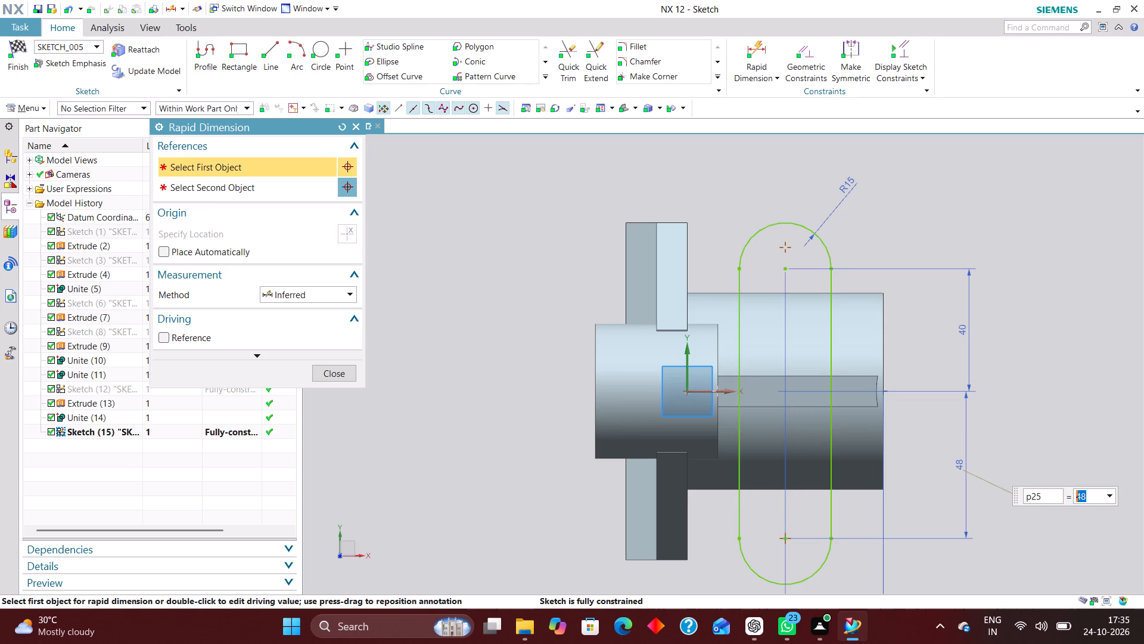
pyautogui.write('40')
pyautogui.press('Return')
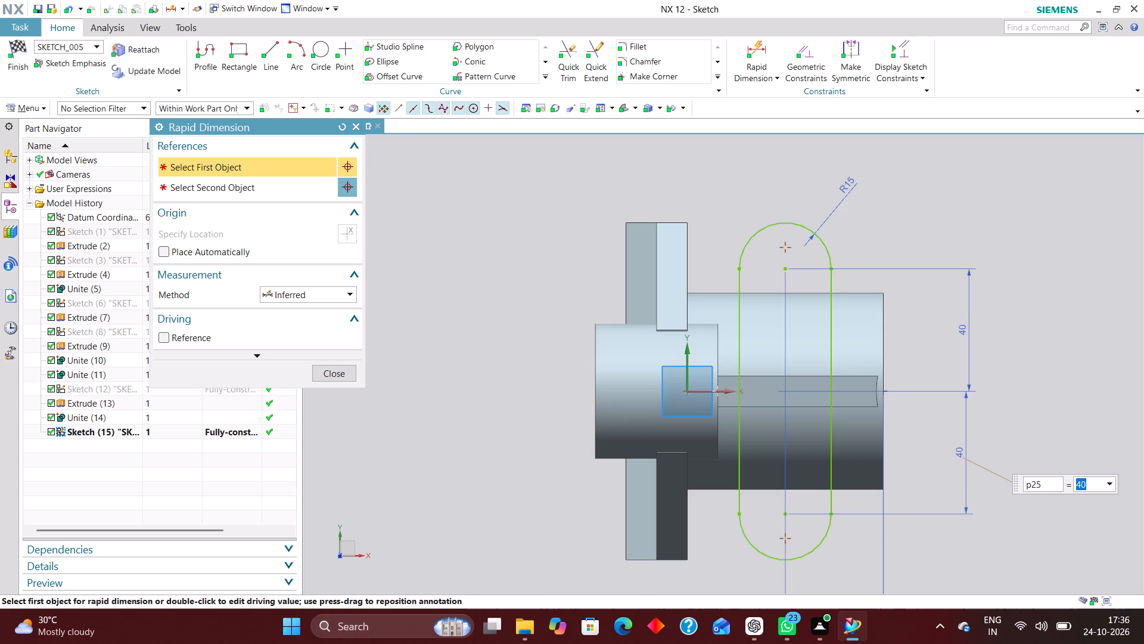
pyautogui.click(341, 372)
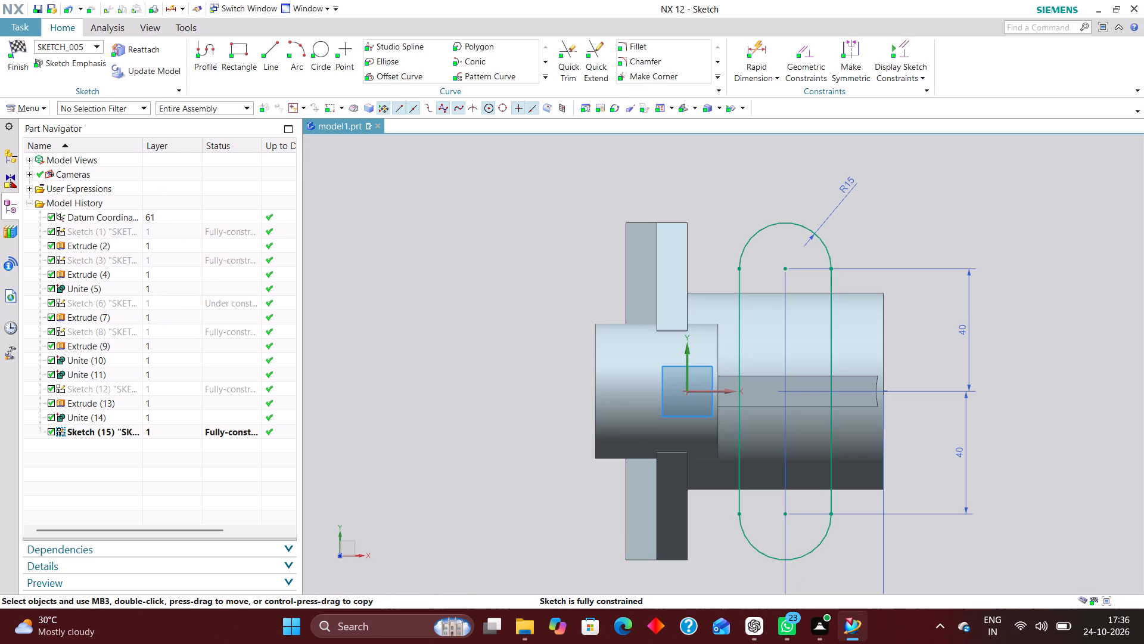
pyautogui.click(22, 41)
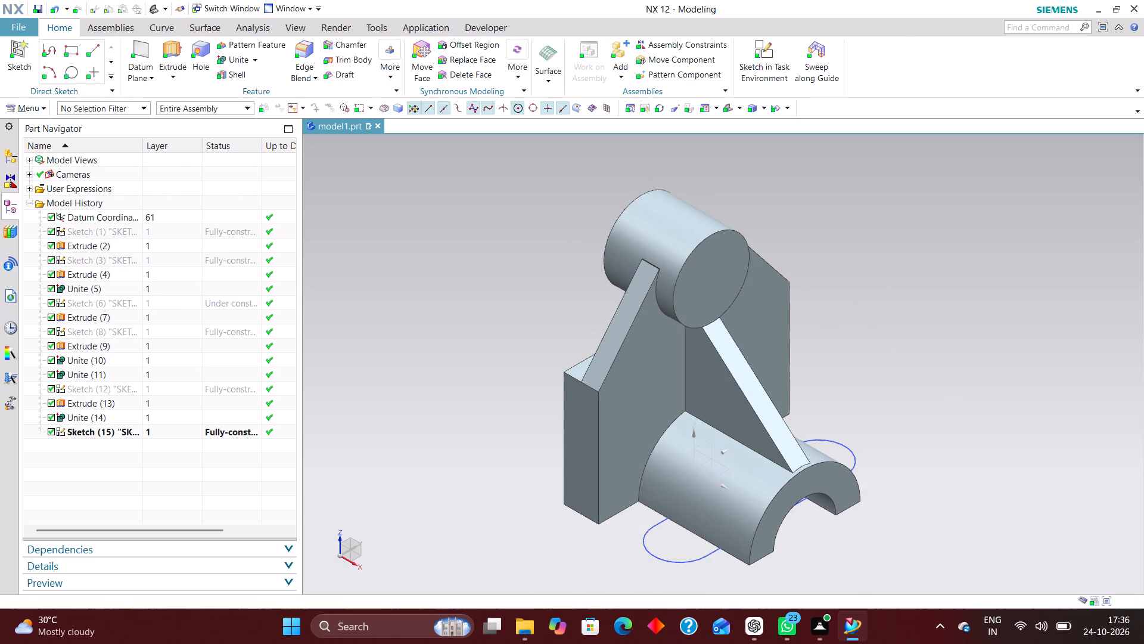
# Extrude the slot-shaped profile upward from 0 to 22 mm as a separate body, with no Boolean.
pyautogui.click(169, 53)
pyautogui.click(663, 558)
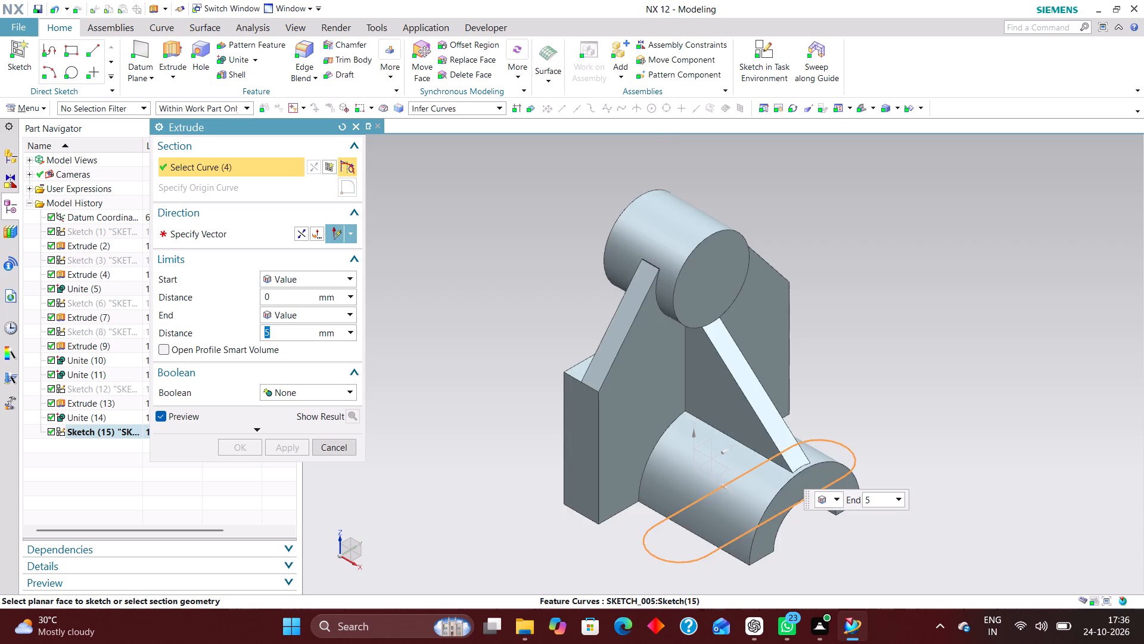
pyautogui.moveTo(746, 492); pyautogui.dragTo(758, 444)
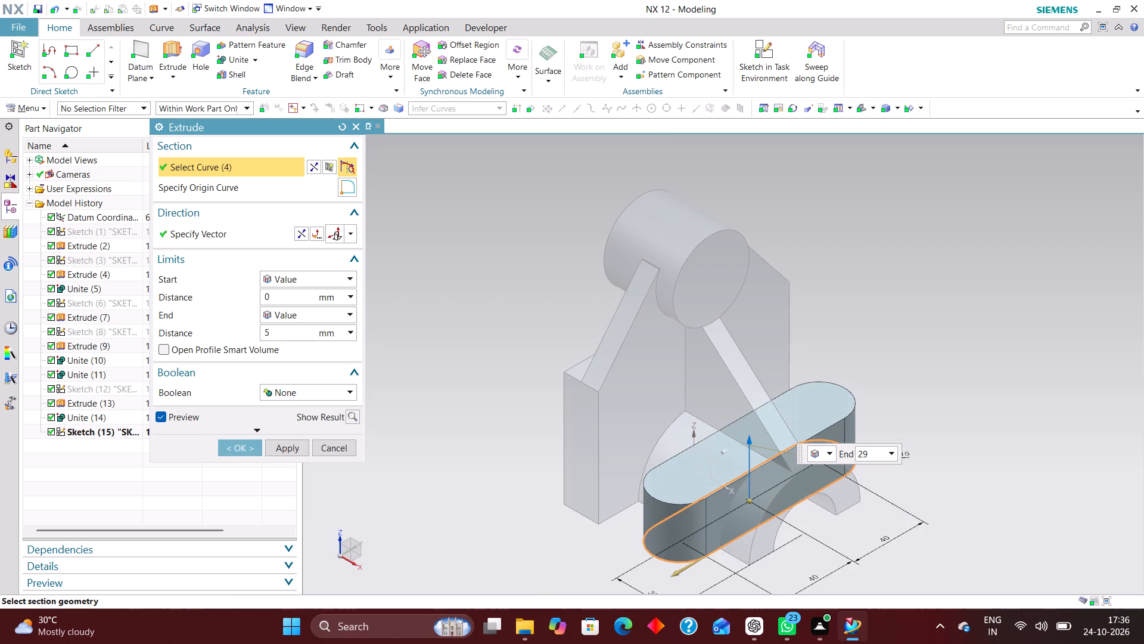
pyautogui.moveTo(758, 444); pyautogui.dragTo(764, 454)
pyautogui.moveTo(972, 494); pyautogui.dragTo(998, 456, button='middle')
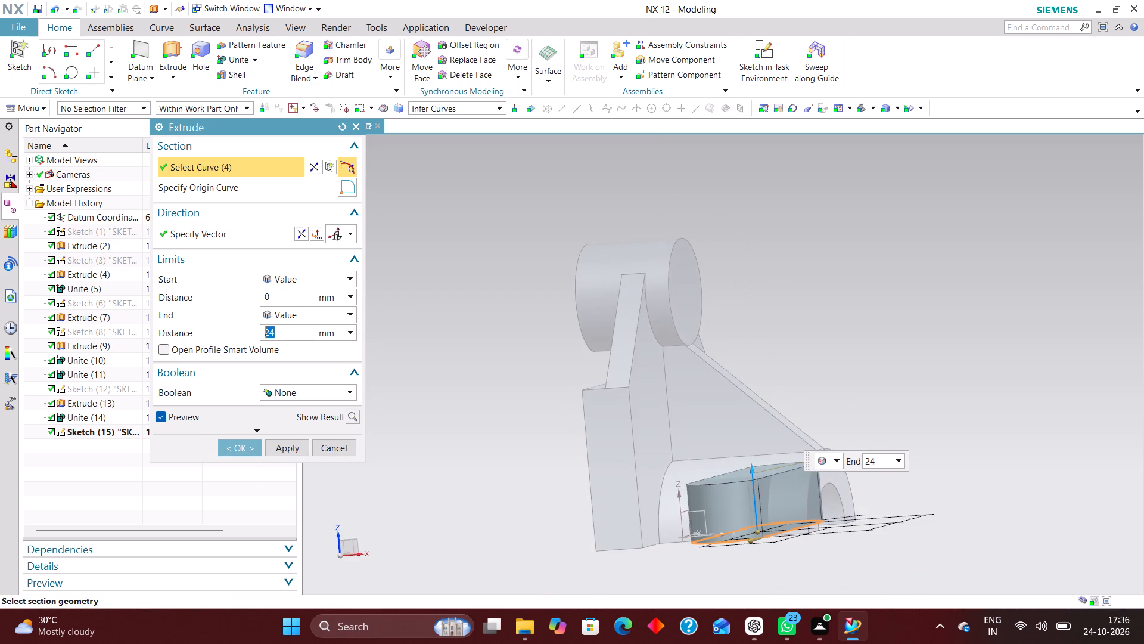
pyautogui.moveTo(1002, 454); pyautogui.dragTo(883, 454, button='right')
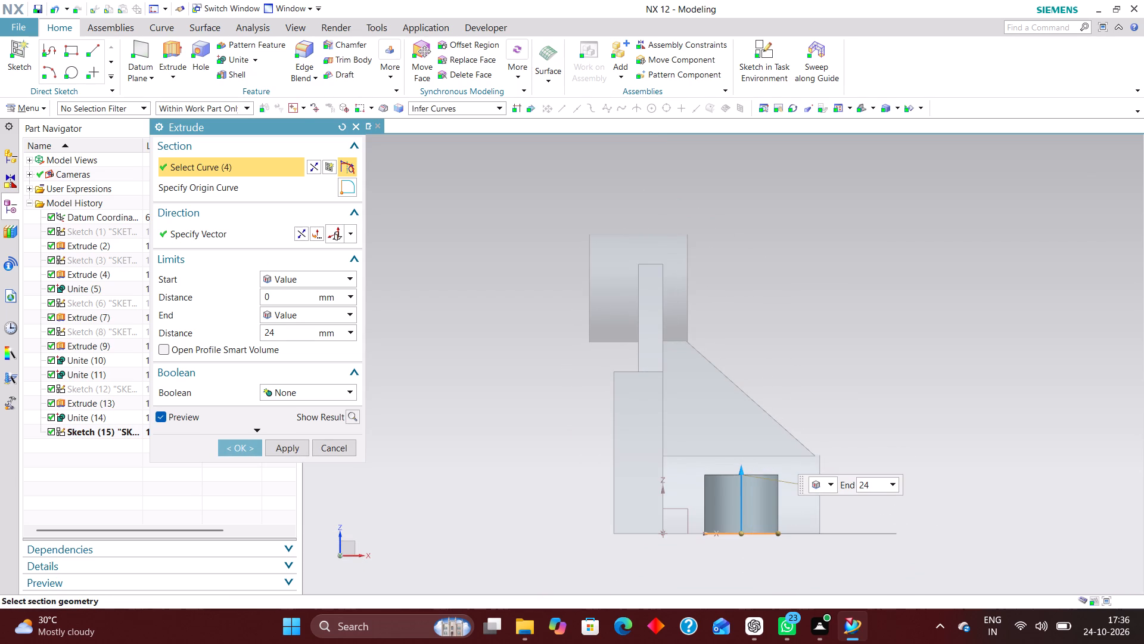
pyautogui.write('22')
pyautogui.moveTo(302, 334); pyautogui.dragTo(227, 345)
pyautogui.write('22')
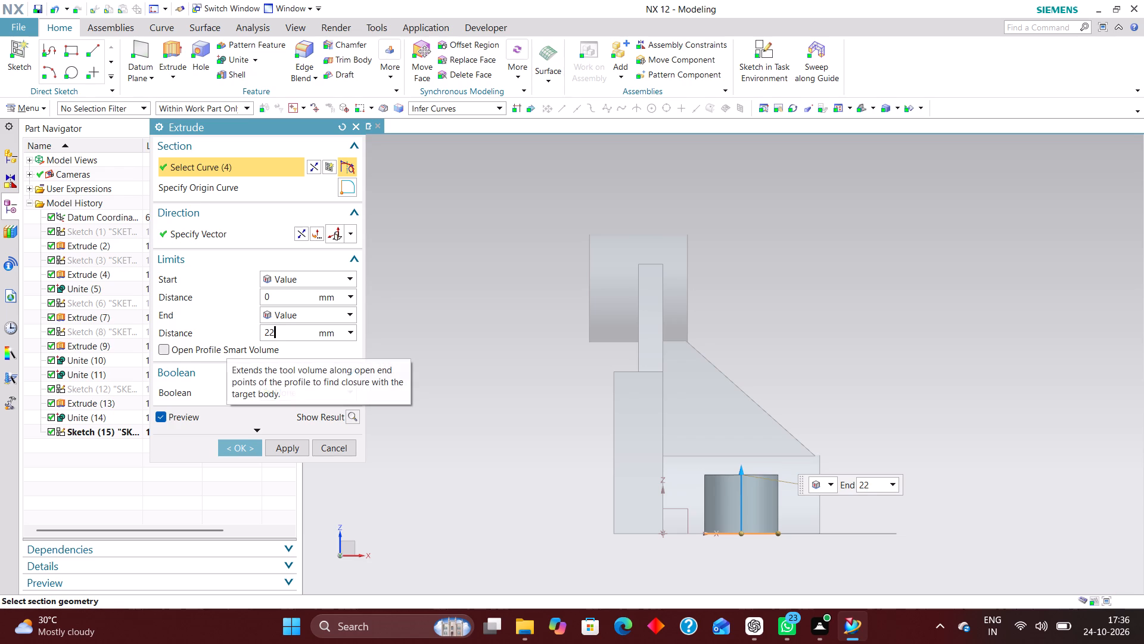
pyautogui.press('Return')
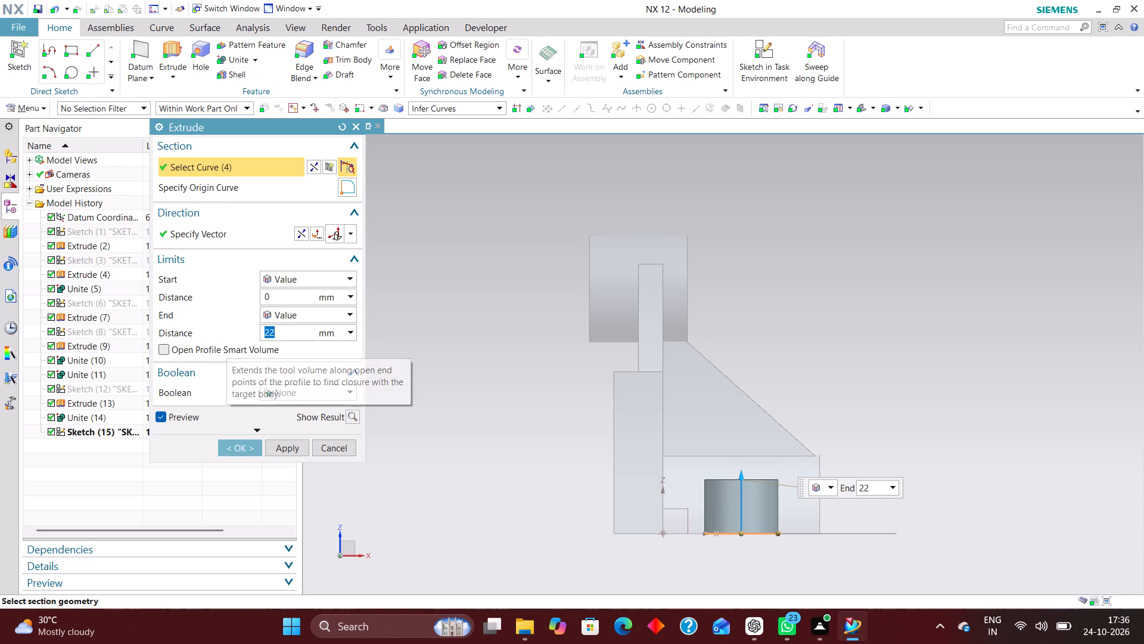
pyautogui.click(251, 442)
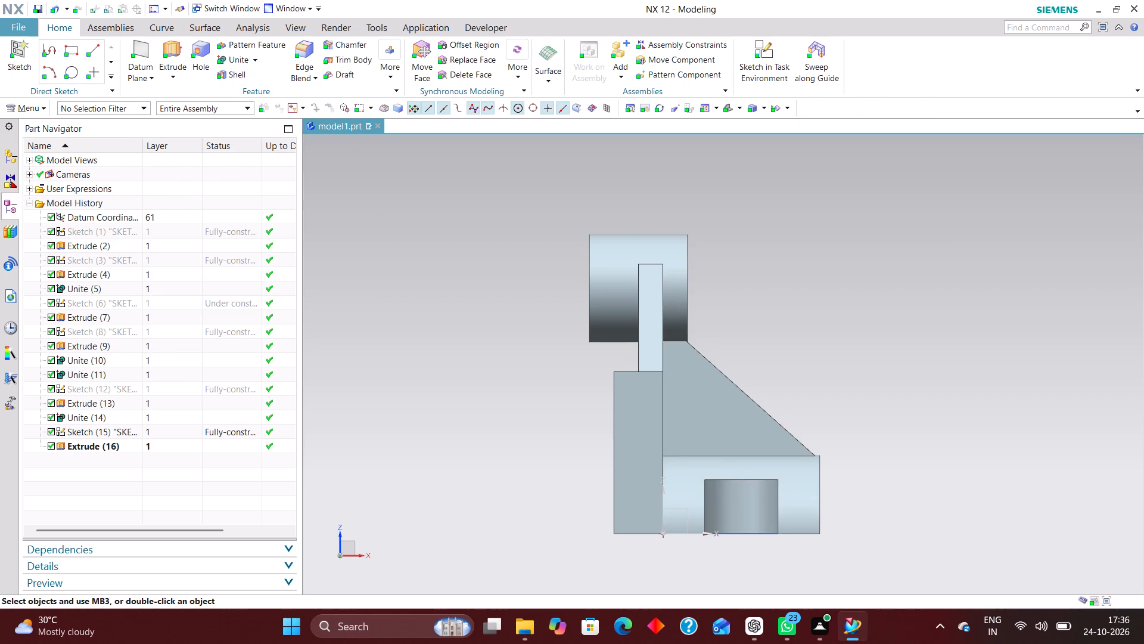
# Unite the slot-shaped flange body with the main bracket body as the target.
pyautogui.moveTo(896, 490); pyautogui.dragTo(859, 513, button='middle')
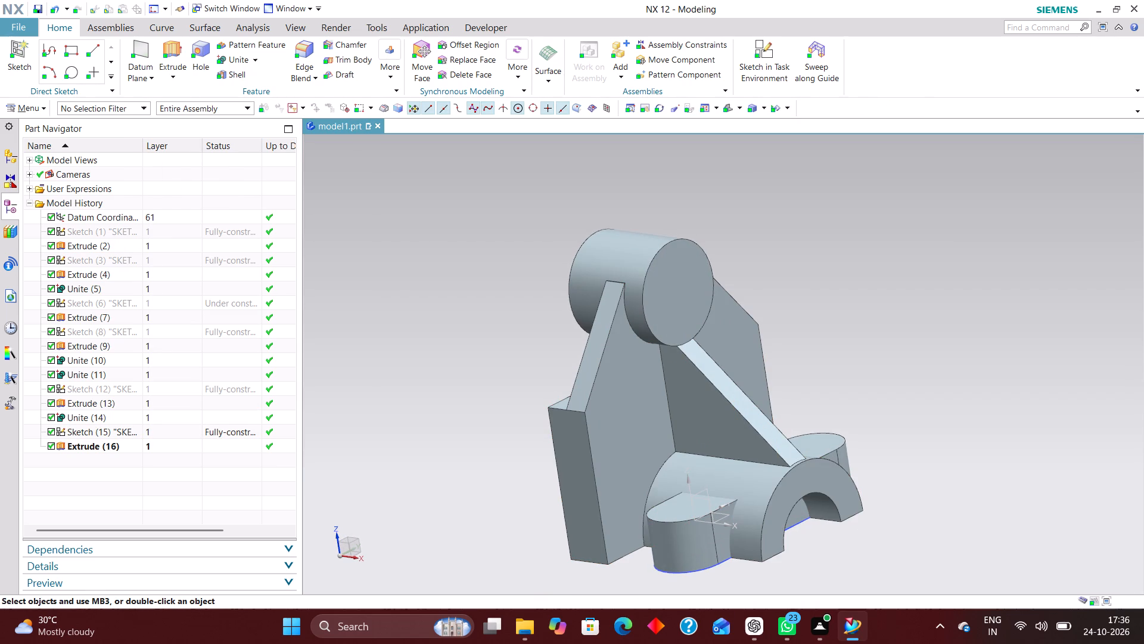
pyautogui.scroll(1, 860, 565)
pyautogui.moveTo(875, 547); pyautogui.dragTo(889, 525, button='middle')
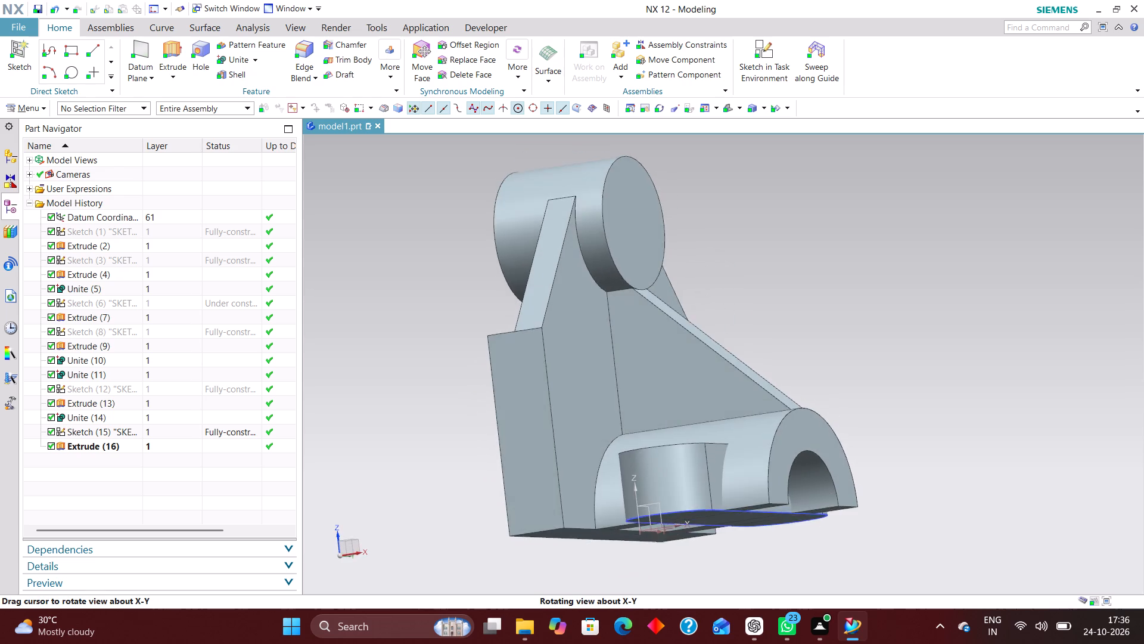
pyautogui.moveTo(889, 525); pyautogui.dragTo(859, 548, button='middle')
pyautogui.moveTo(857, 542); pyautogui.dragTo(850, 499, button='middle')
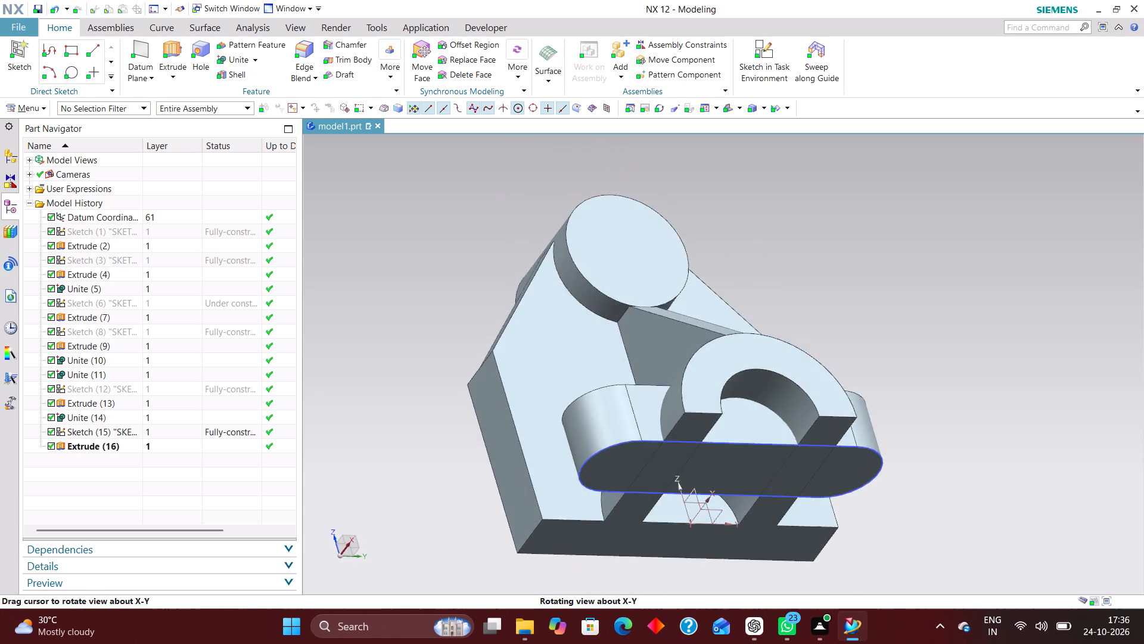
pyautogui.moveTo(850, 499); pyautogui.dragTo(860, 493, button='middle')
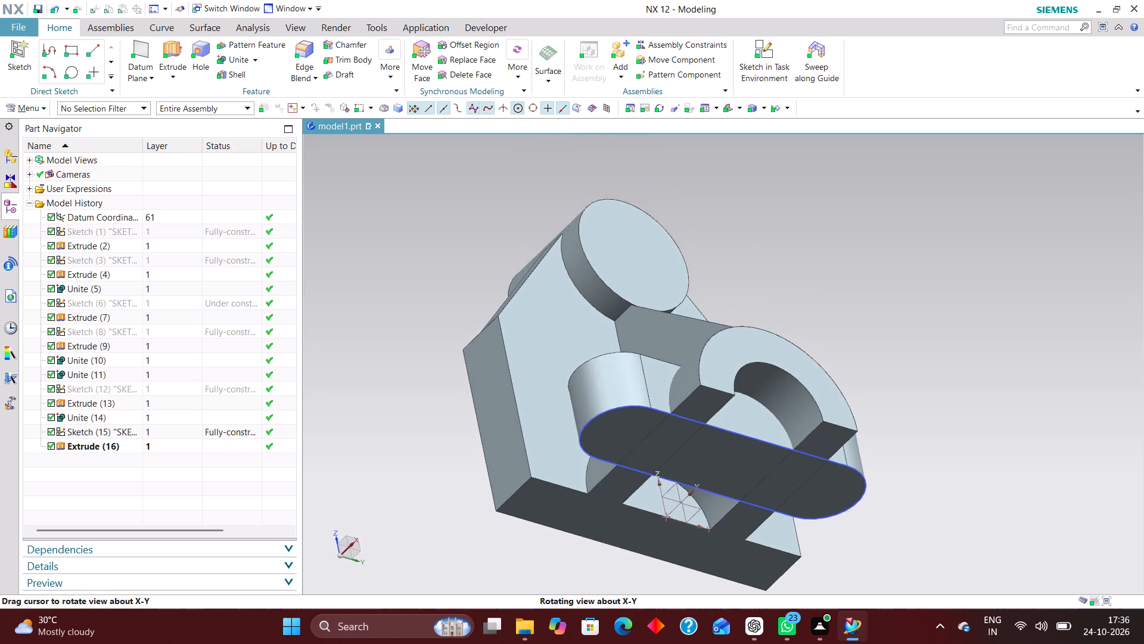
pyautogui.moveTo(860, 493); pyautogui.dragTo(851, 527, button='middle')
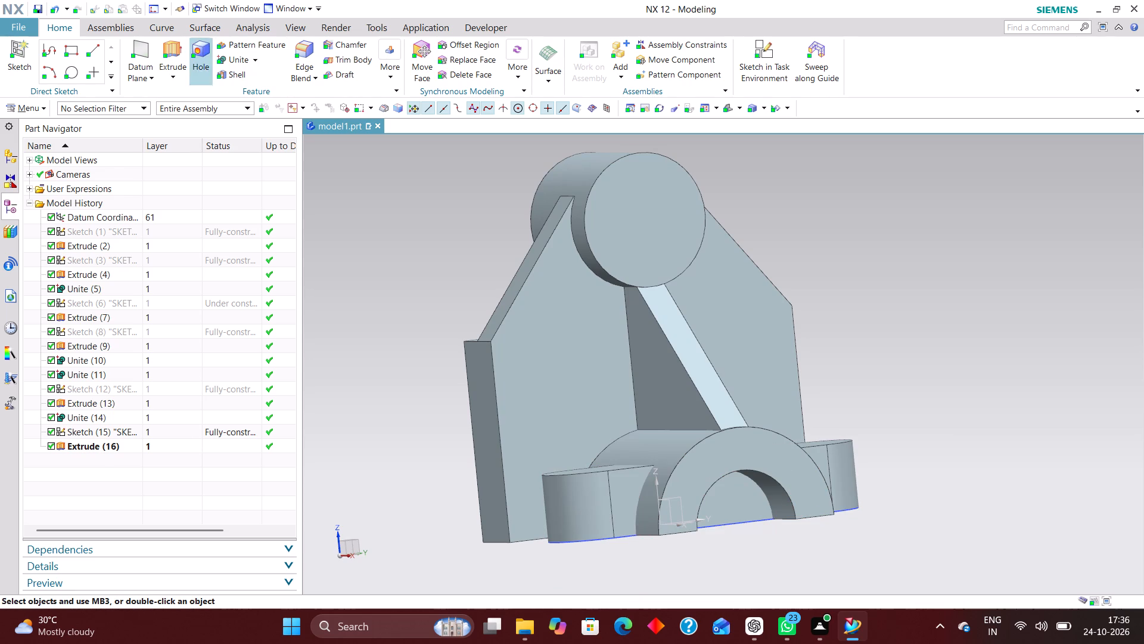
pyautogui.click(226, 61)
pyautogui.click(680, 466)
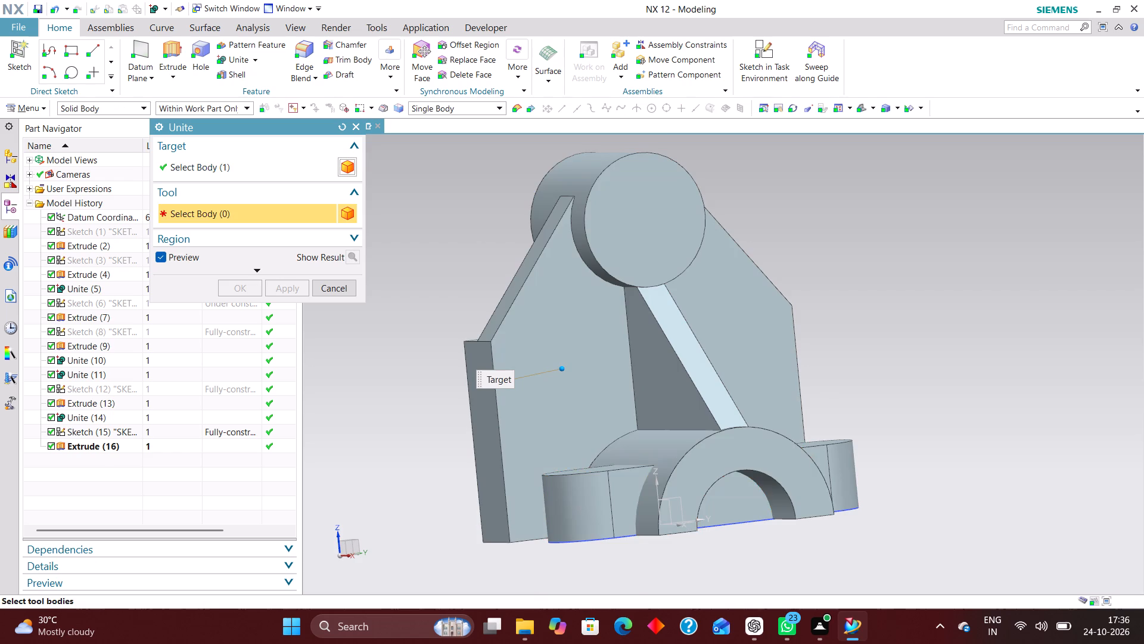
pyautogui.click(608, 476)
pyautogui.click(245, 287)
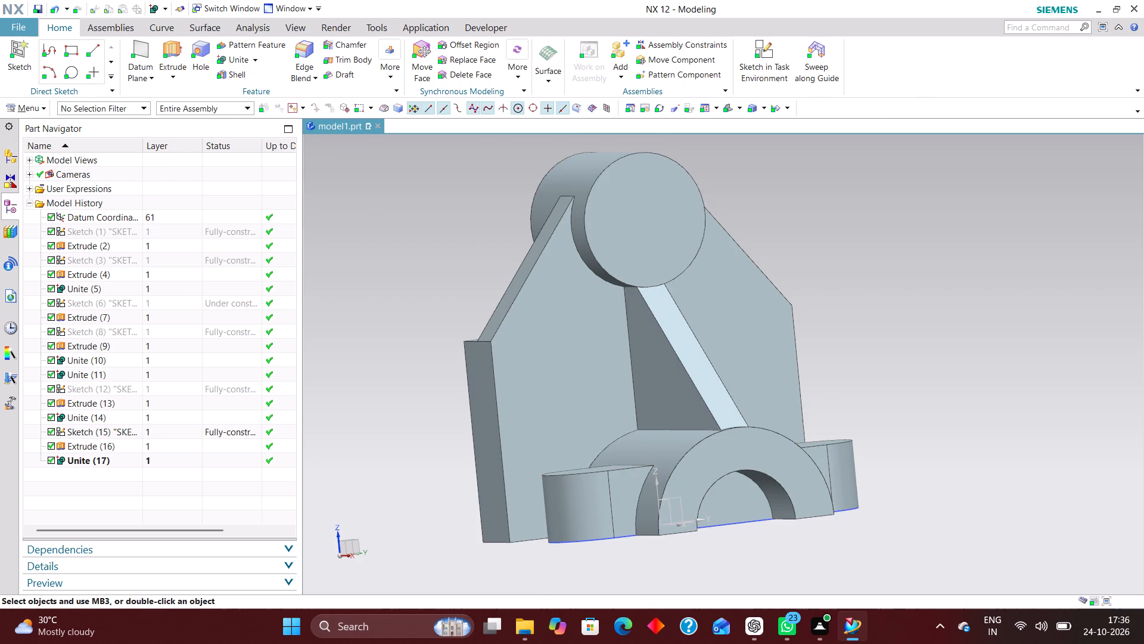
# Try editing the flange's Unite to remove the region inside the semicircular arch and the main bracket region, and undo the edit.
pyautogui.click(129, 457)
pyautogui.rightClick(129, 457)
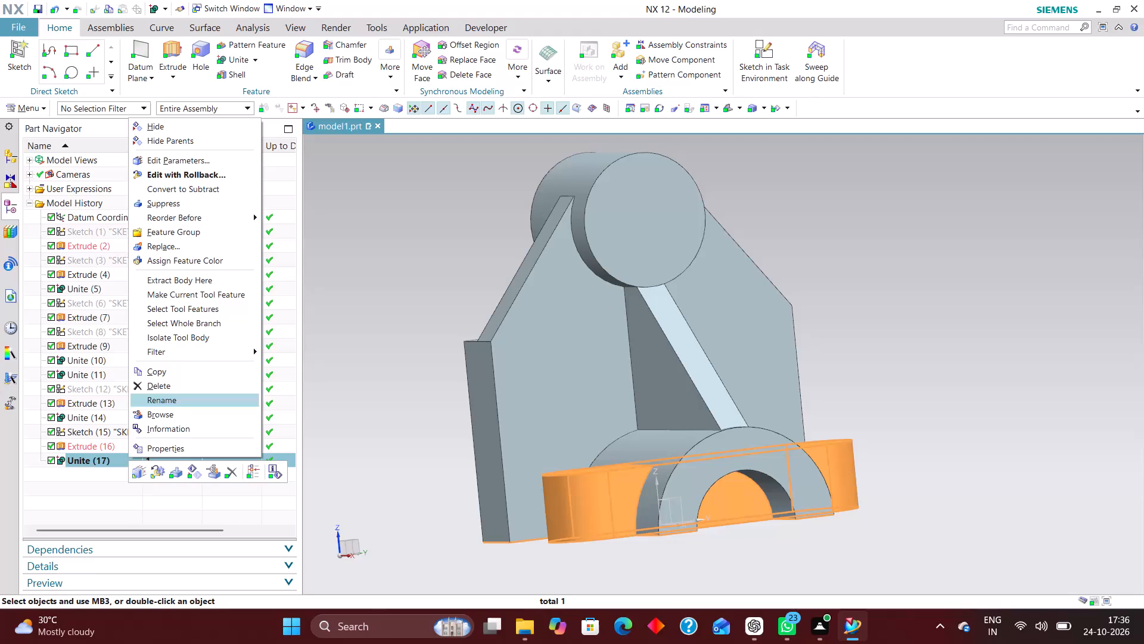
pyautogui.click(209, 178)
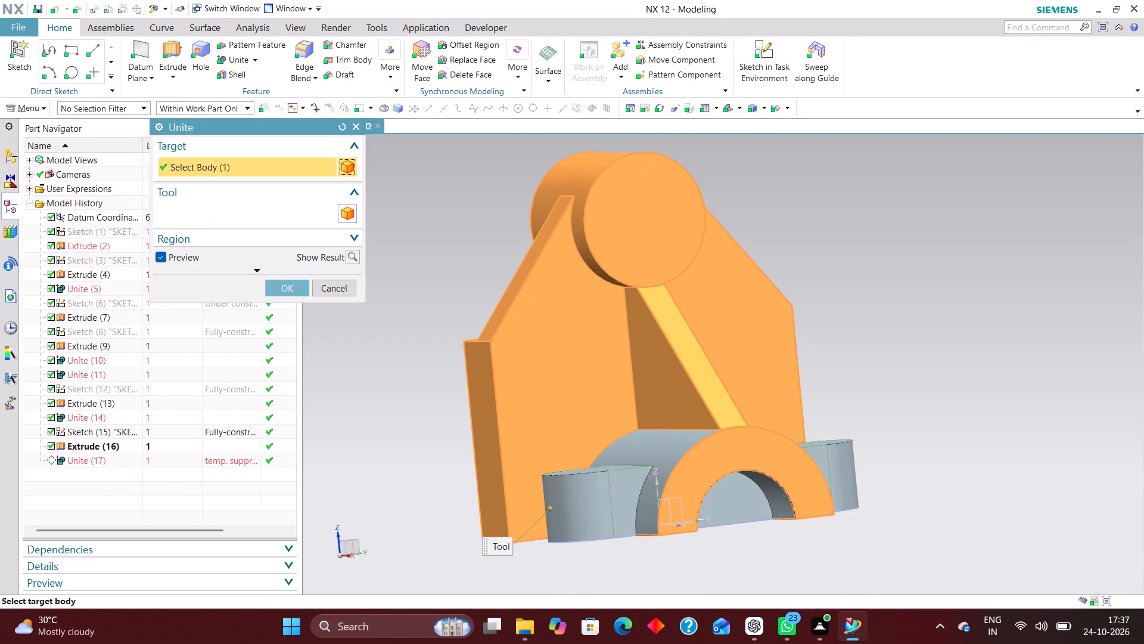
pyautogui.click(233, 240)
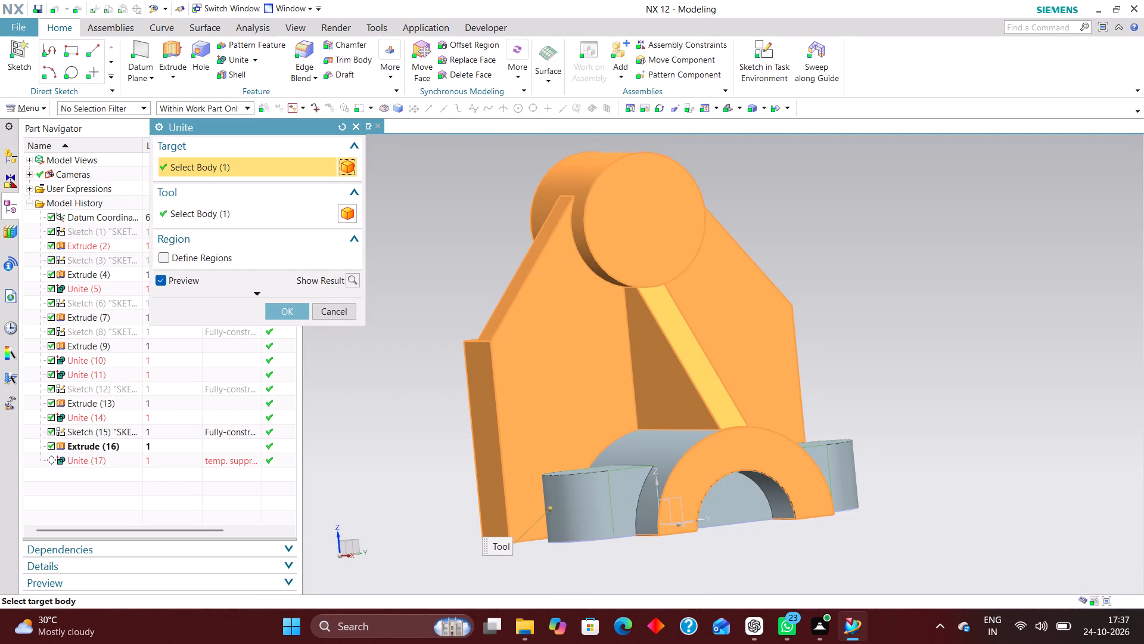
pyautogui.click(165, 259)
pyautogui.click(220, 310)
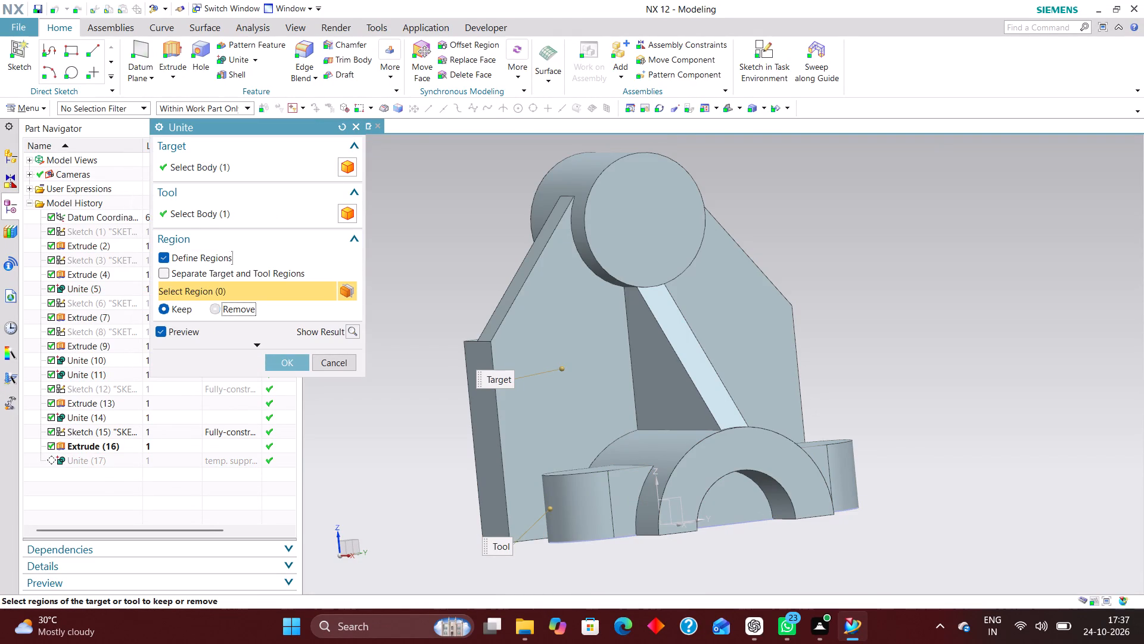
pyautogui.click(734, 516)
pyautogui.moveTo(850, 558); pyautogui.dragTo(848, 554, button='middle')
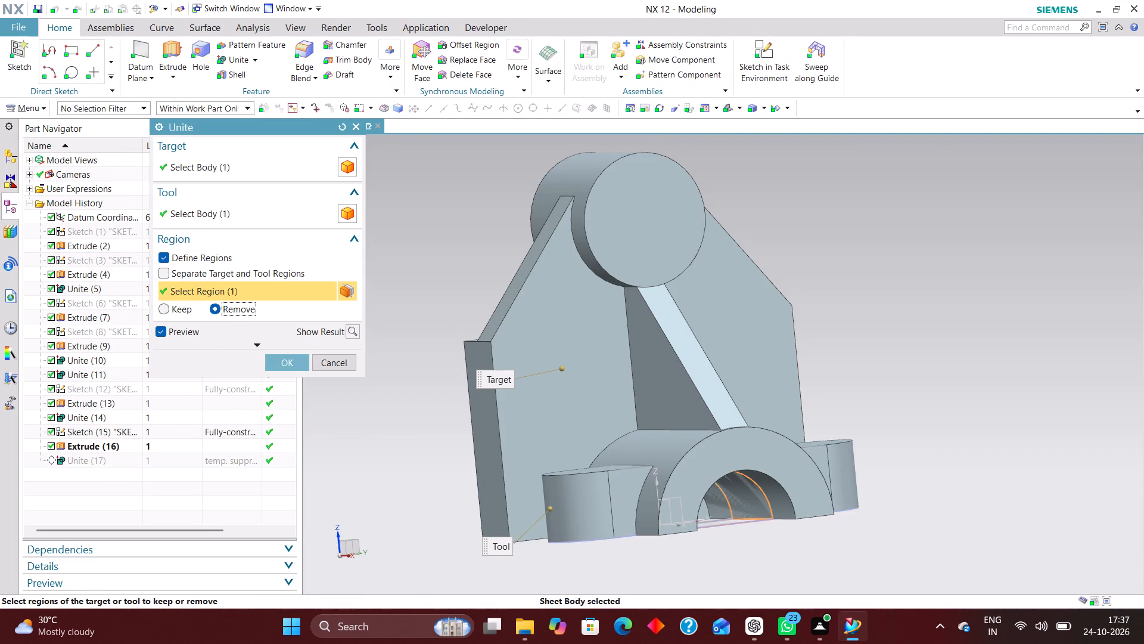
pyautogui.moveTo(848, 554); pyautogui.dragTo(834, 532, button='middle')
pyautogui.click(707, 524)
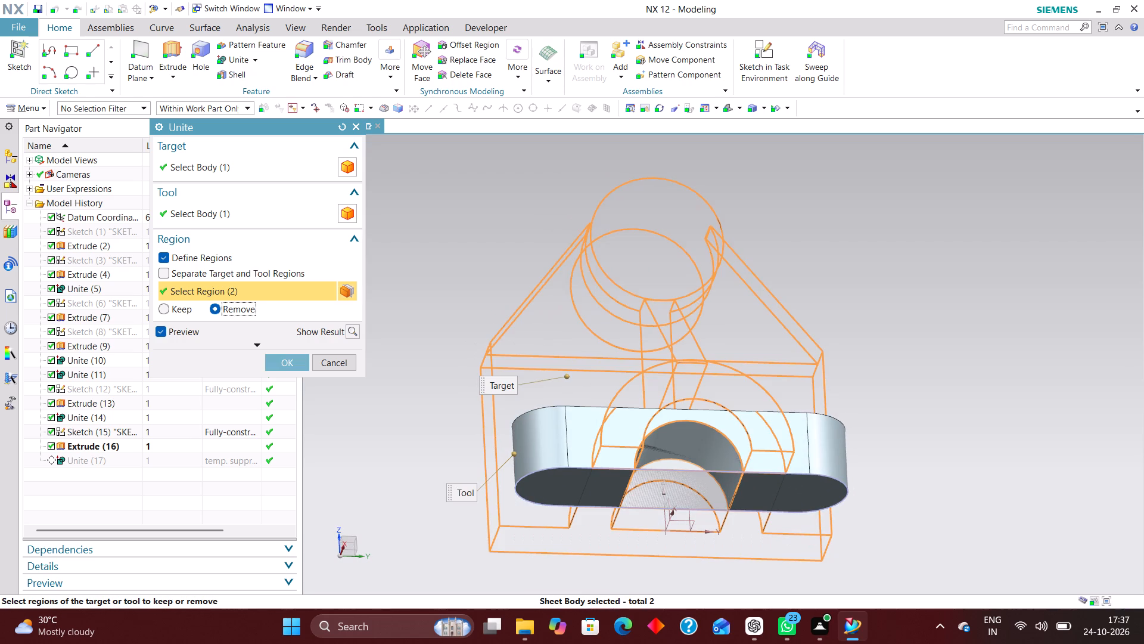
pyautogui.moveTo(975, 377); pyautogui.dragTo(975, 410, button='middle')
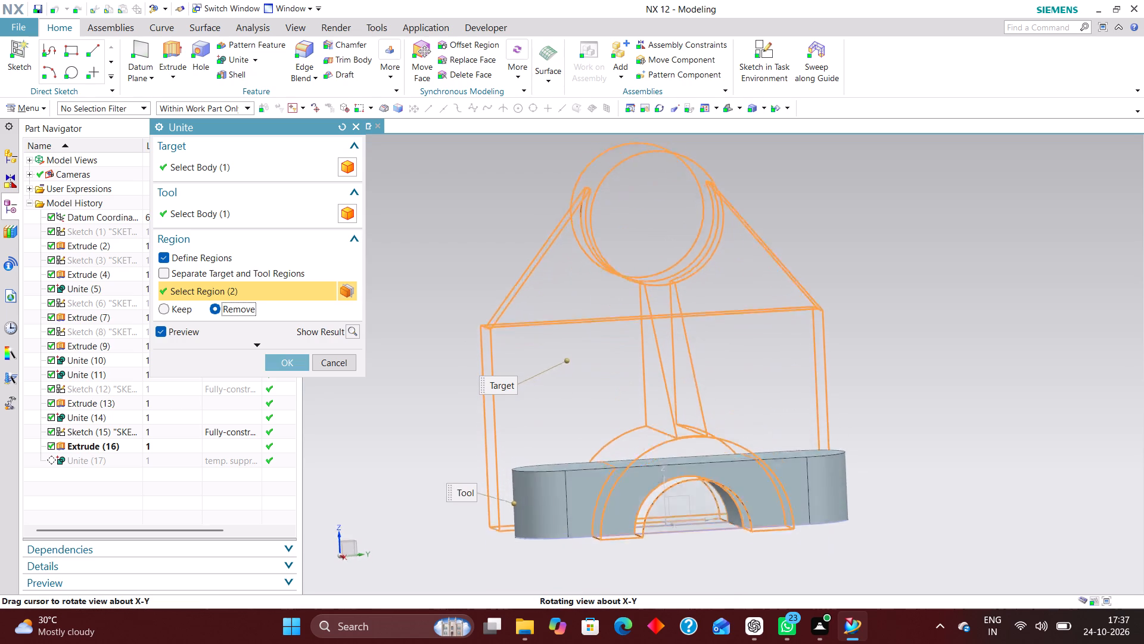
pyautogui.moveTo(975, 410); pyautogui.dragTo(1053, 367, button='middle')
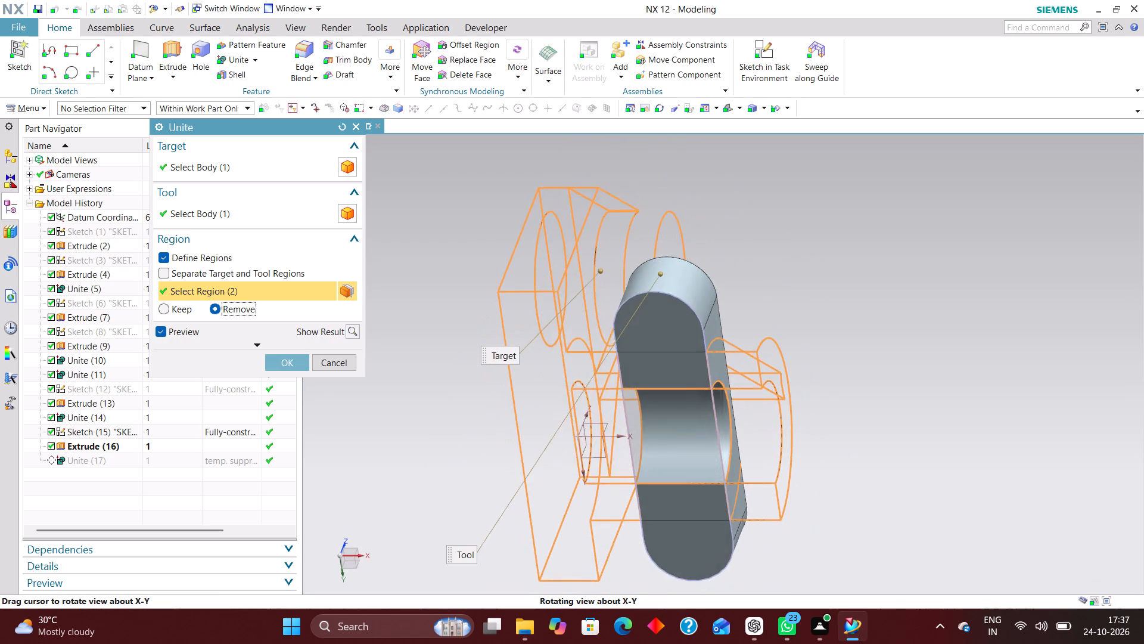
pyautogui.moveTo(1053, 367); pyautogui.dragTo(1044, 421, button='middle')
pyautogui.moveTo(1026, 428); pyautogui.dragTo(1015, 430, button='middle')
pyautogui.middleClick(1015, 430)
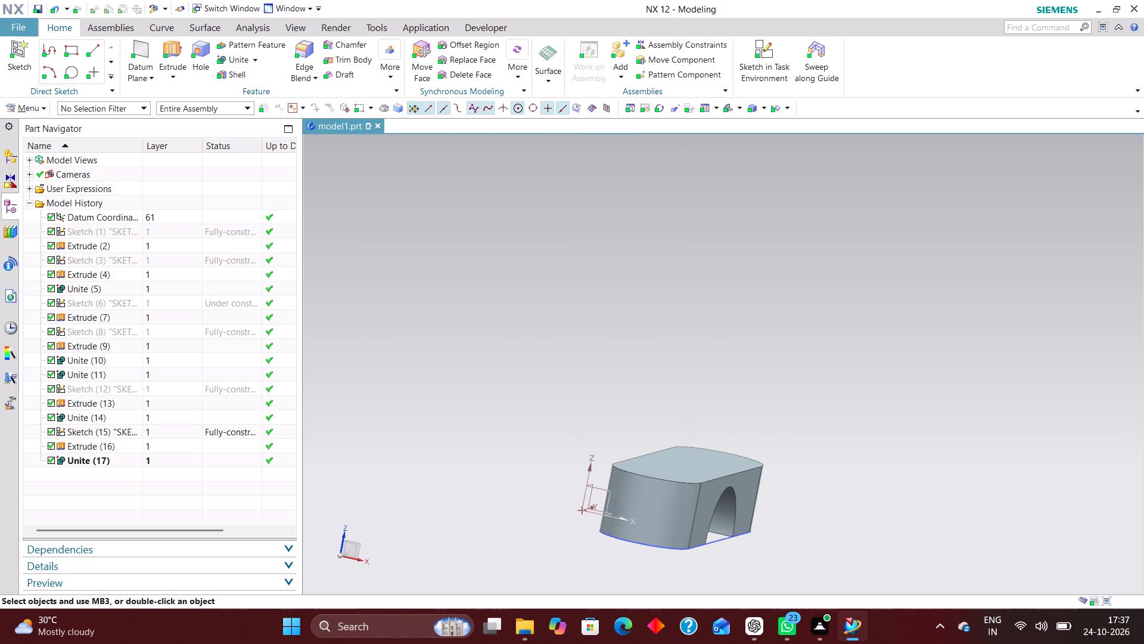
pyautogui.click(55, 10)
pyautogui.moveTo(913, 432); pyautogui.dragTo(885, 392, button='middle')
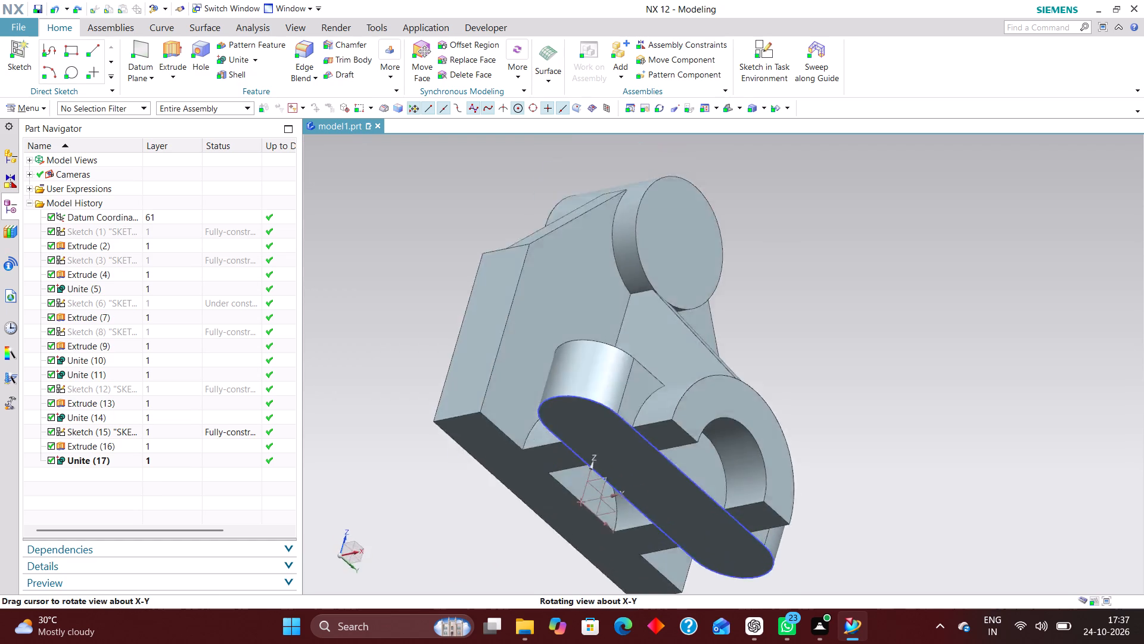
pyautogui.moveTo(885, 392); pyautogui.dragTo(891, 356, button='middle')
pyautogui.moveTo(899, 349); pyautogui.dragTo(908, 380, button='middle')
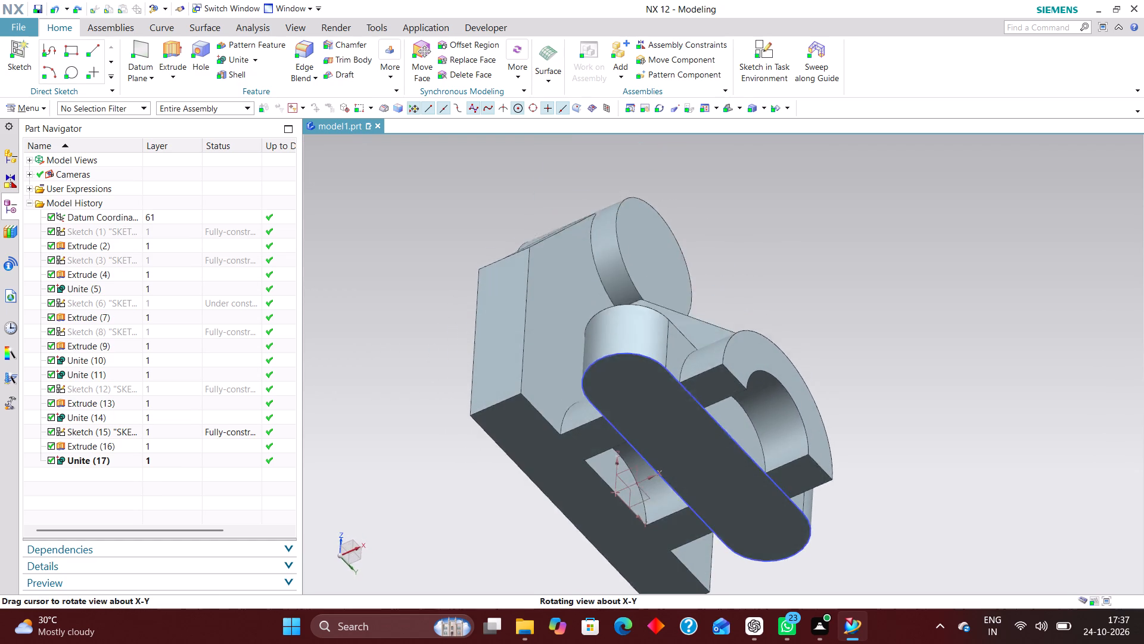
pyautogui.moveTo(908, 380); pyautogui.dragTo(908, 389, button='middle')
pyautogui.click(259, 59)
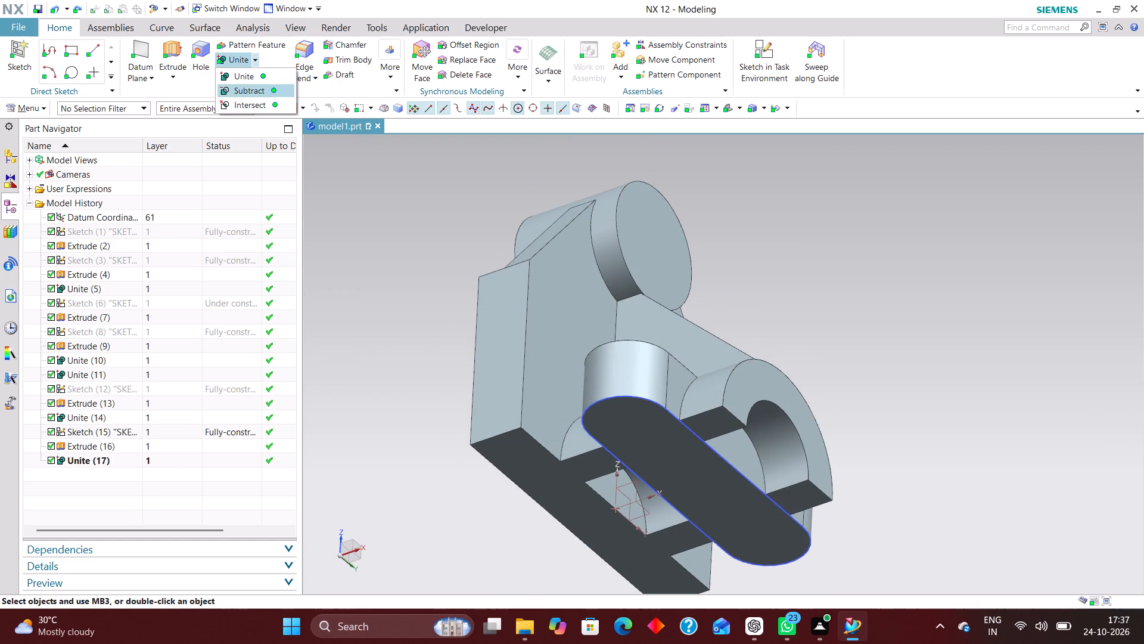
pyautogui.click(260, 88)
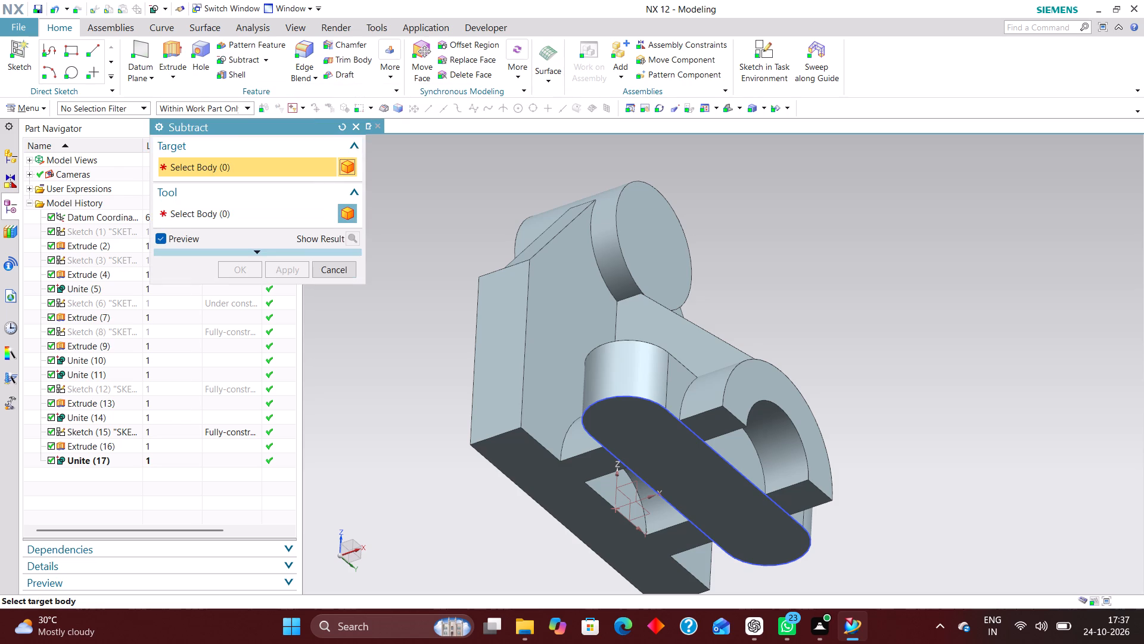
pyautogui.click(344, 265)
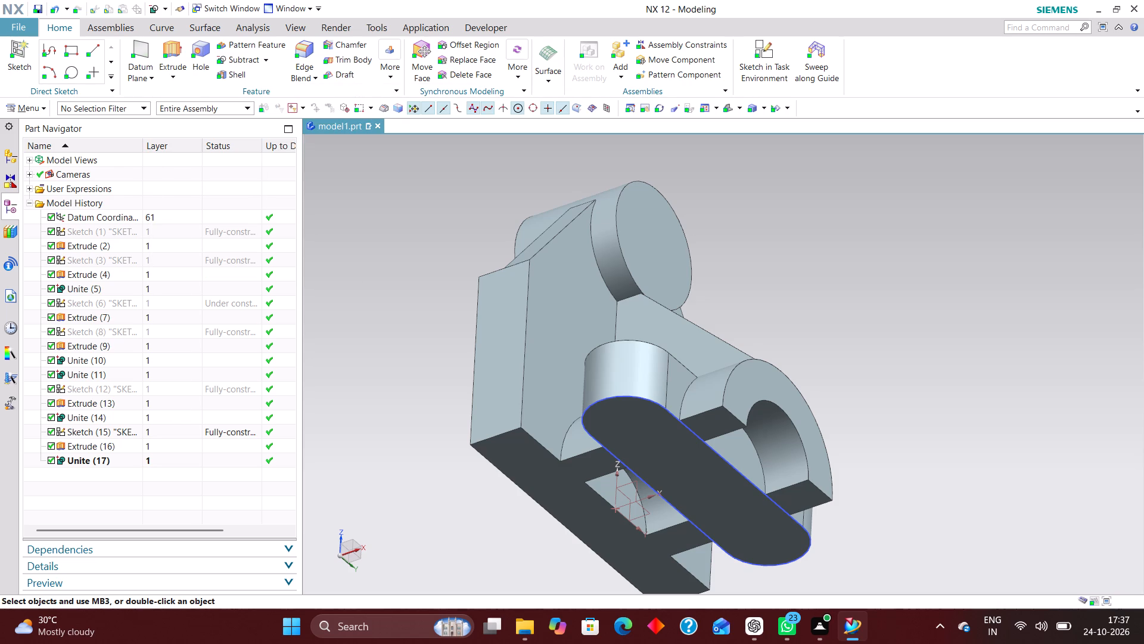
# Edit the flange's Unite with rollback, defining regions and removing only the flange region that fills the semicircular arch.
pyautogui.click(124, 459)
pyautogui.rightClick(124, 459)
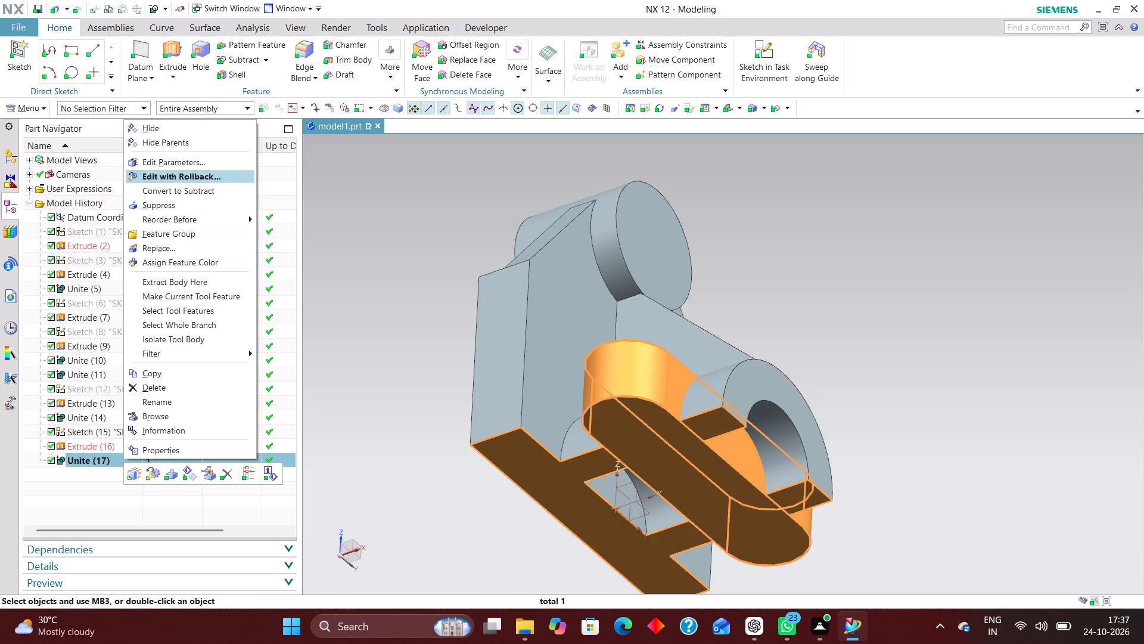
pyautogui.click(175, 179)
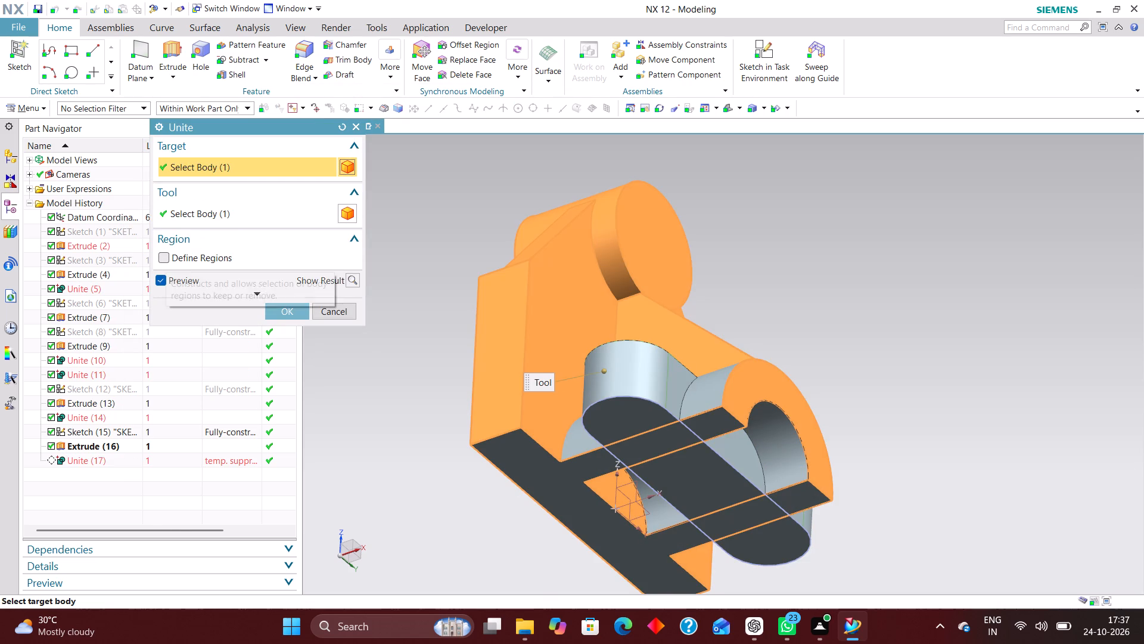
pyautogui.click(164, 256)
pyautogui.click(217, 311)
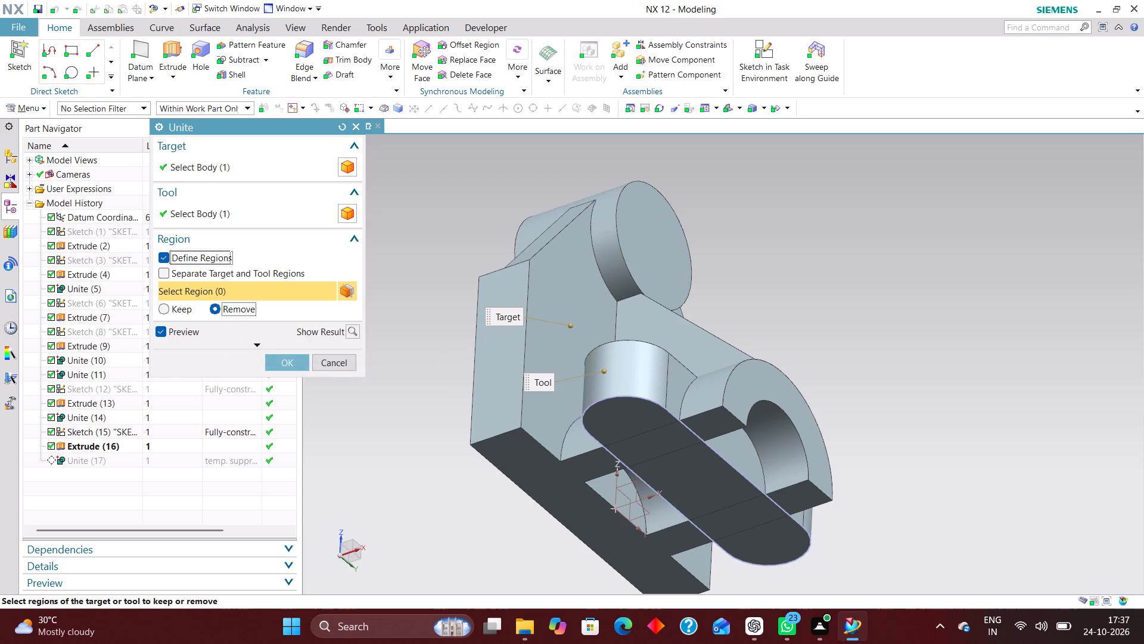
pyautogui.click(736, 466)
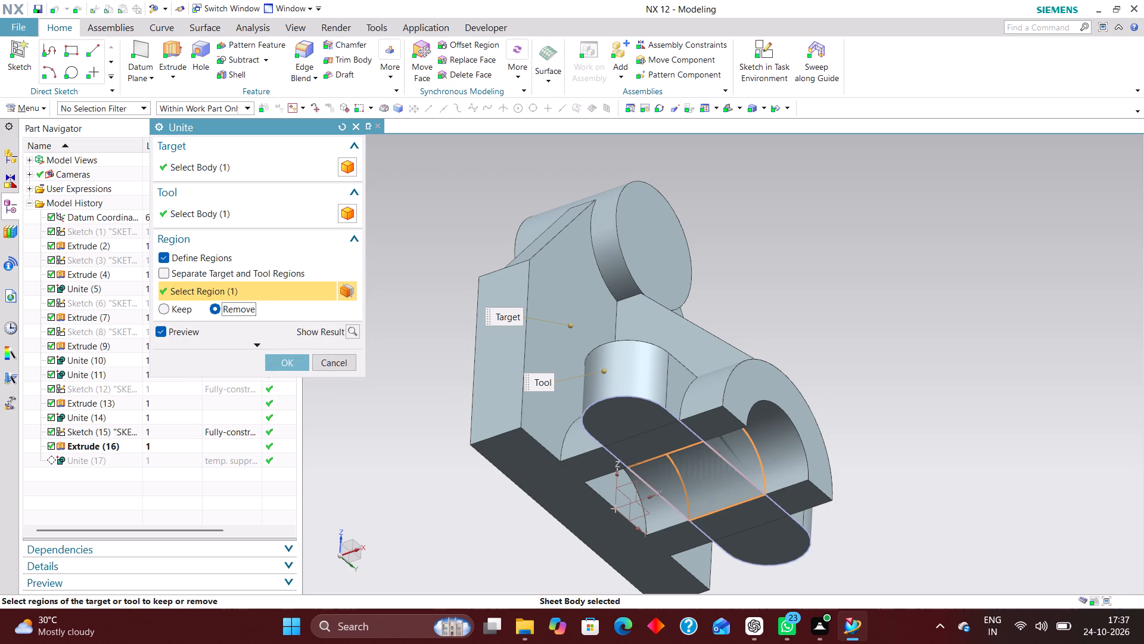
pyautogui.click(298, 362)
# Hide the slot-shaped flange sketch.
pyautogui.moveTo(905, 335); pyautogui.dragTo(888, 357, button='middle')
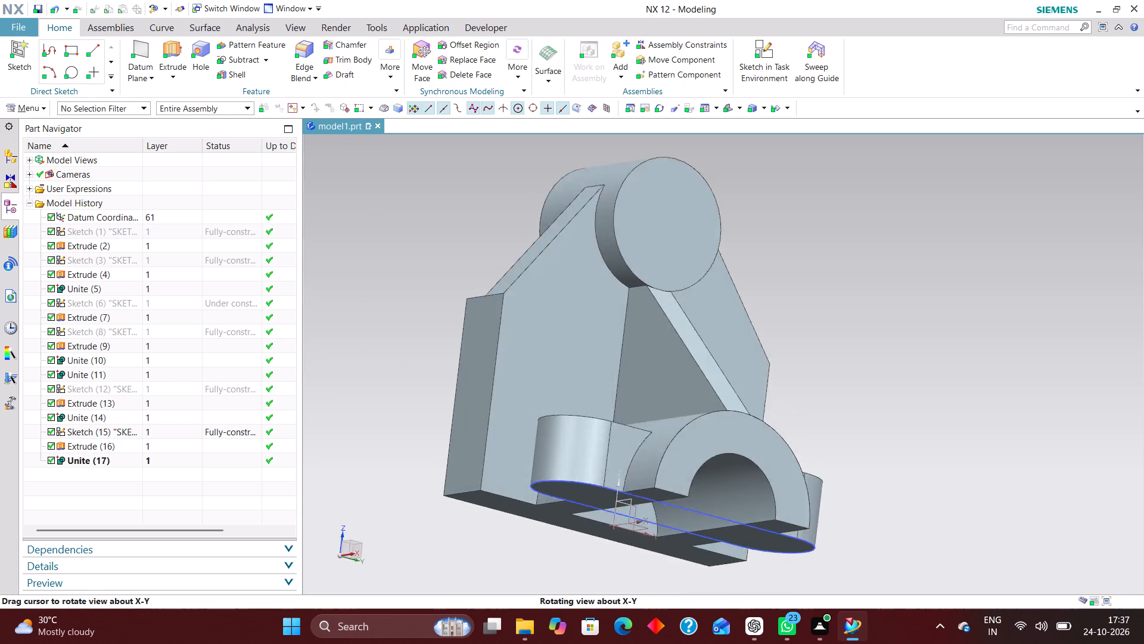
pyautogui.moveTo(888, 357); pyautogui.dragTo(893, 321, button='middle')
pyautogui.moveTo(731, 397); pyautogui.dragTo(714, 459, button='right')
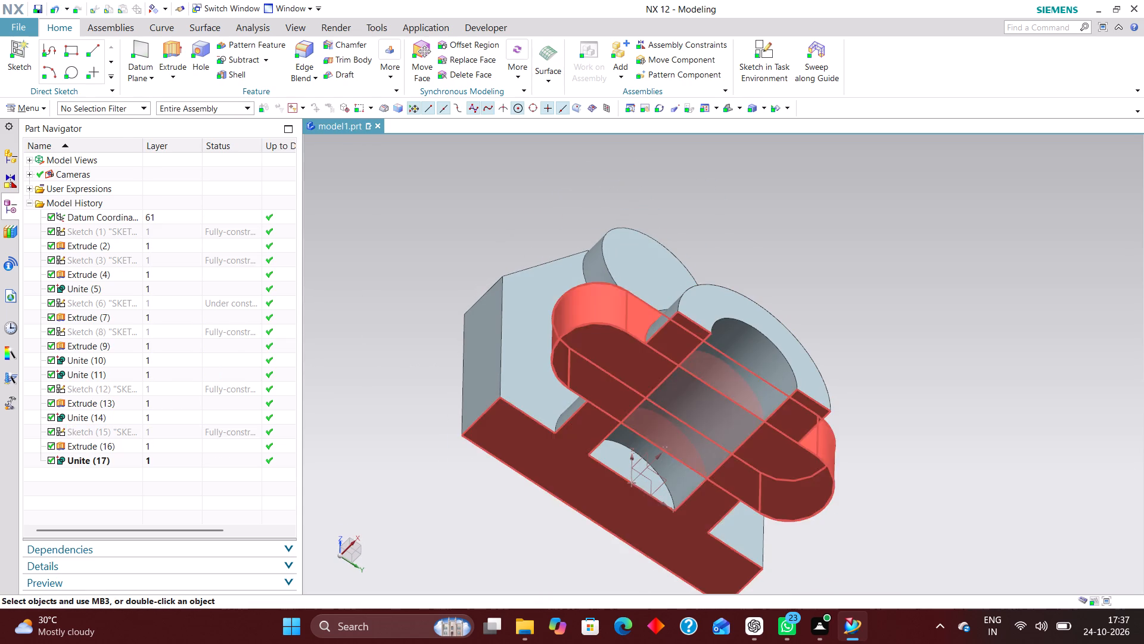
# Cut a 22 mm diameter simple hole through the upper cylindrical boss, centred on its front circular edge.
pyautogui.moveTo(953, 258); pyautogui.dragTo(928, 338, button='middle')
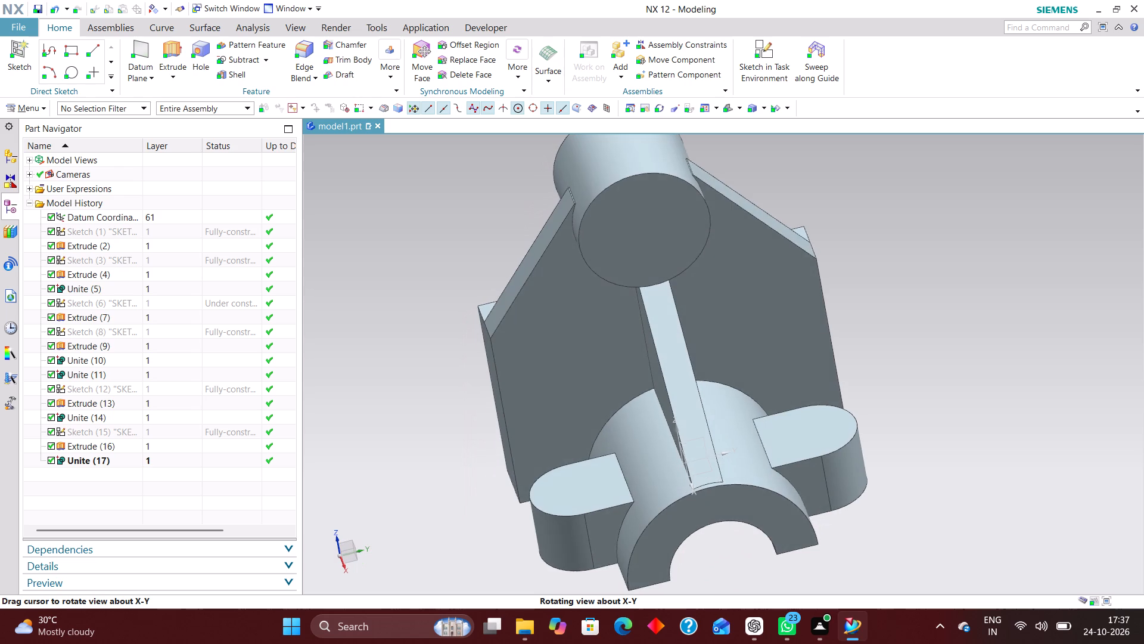
pyautogui.moveTo(928, 338); pyautogui.dragTo(932, 299, button='middle')
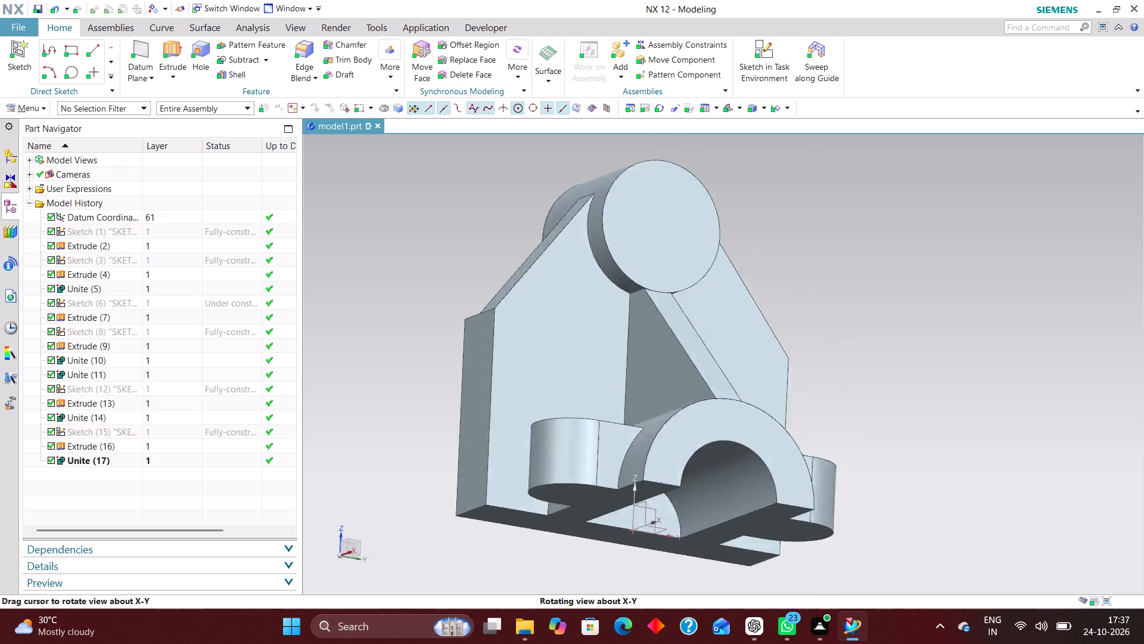
pyautogui.moveTo(932, 299); pyautogui.dragTo(941, 309, button='middle')
pyautogui.press('End')
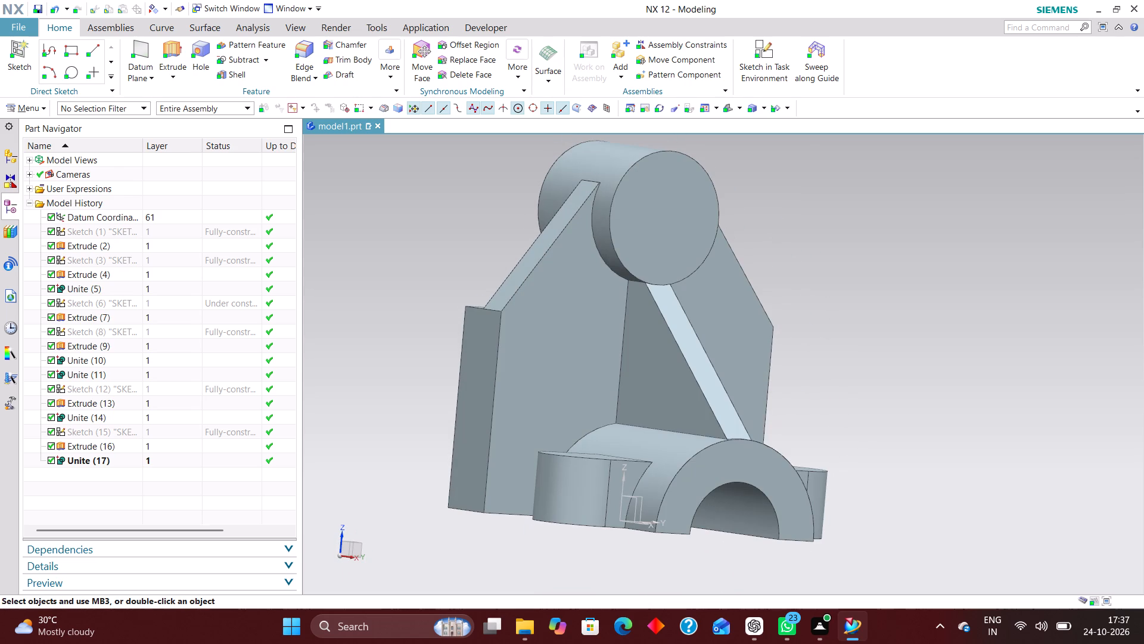
pyautogui.press('End')
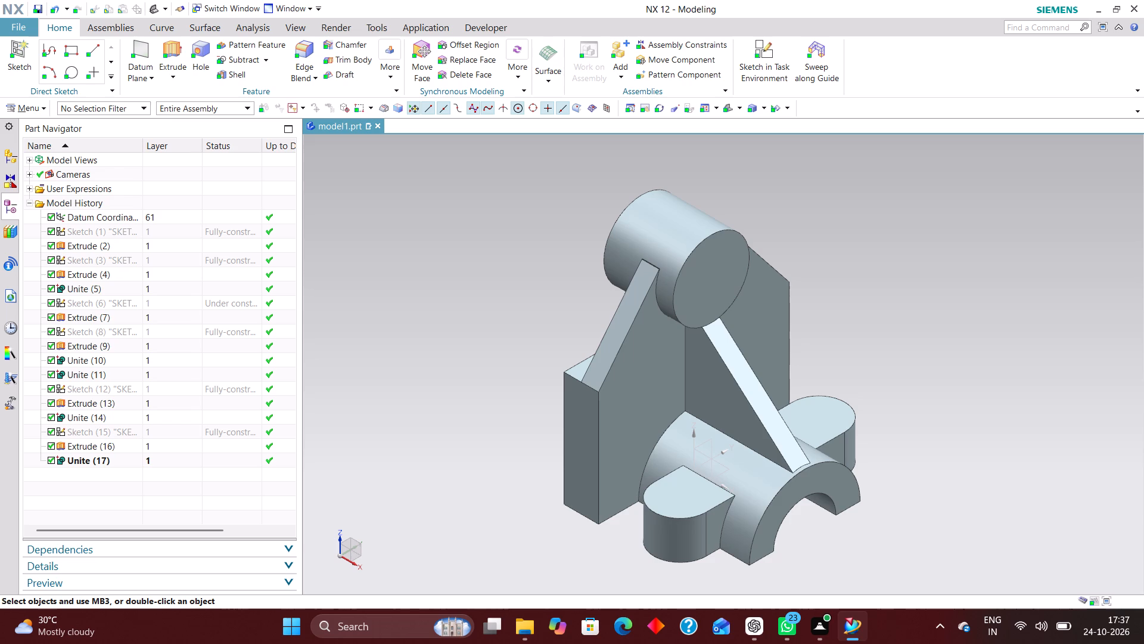
pyautogui.click(197, 45)
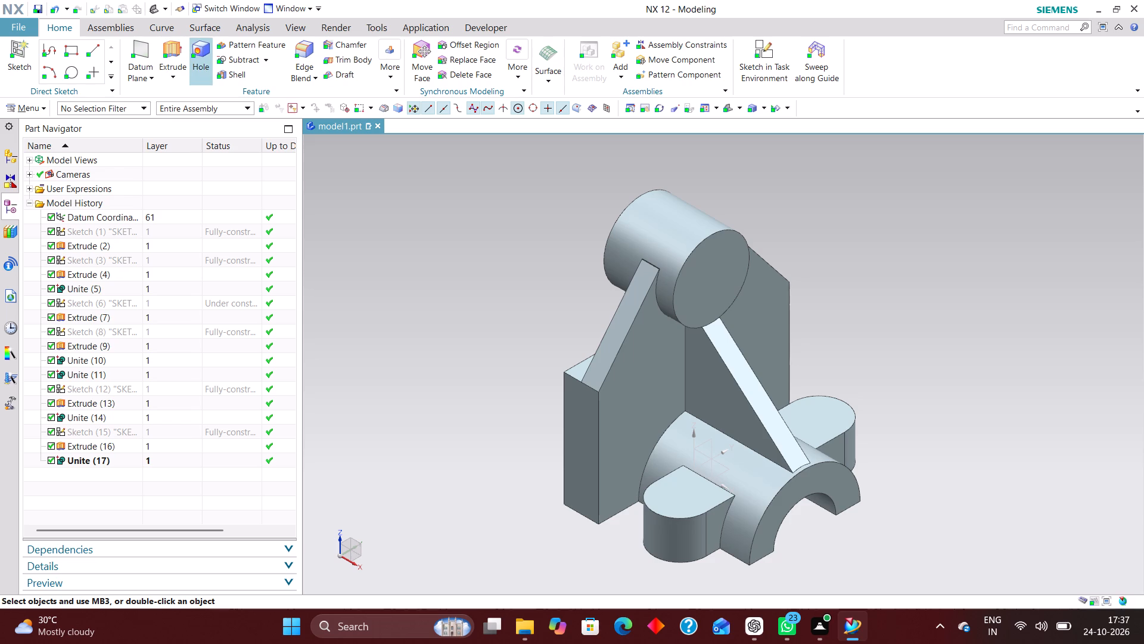
pyautogui.click(713, 233)
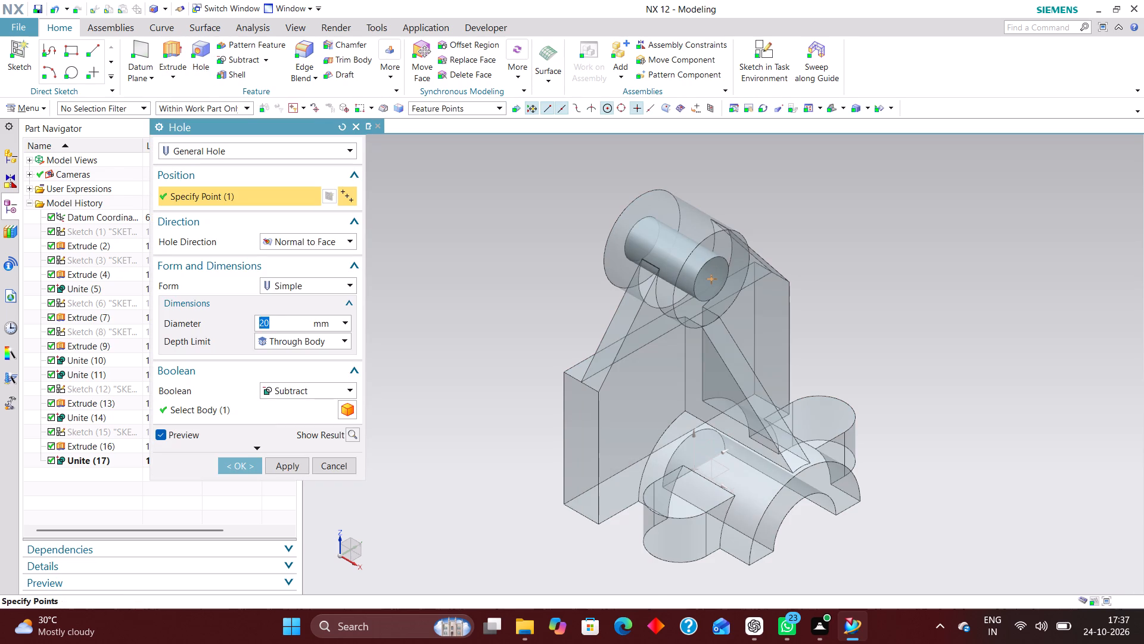
pyautogui.write('22')
pyautogui.press('Return')
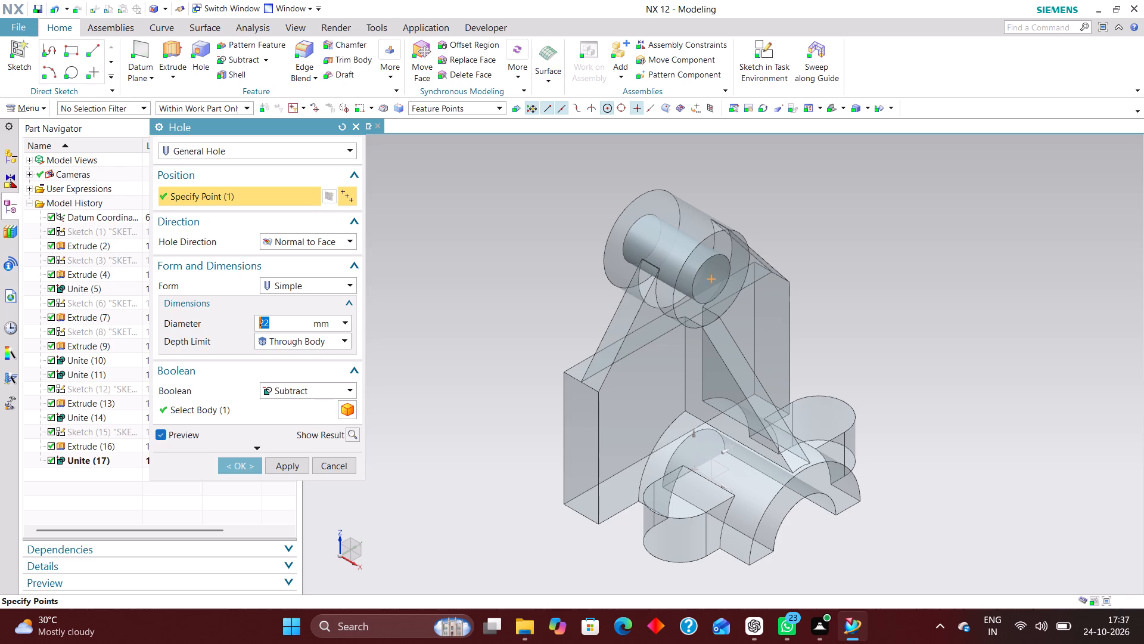
pyautogui.click(246, 468)
# Cut 12 mm diameter simple holes through both flange ears, centred on their rounded ends.
pyautogui.click(200, 42)
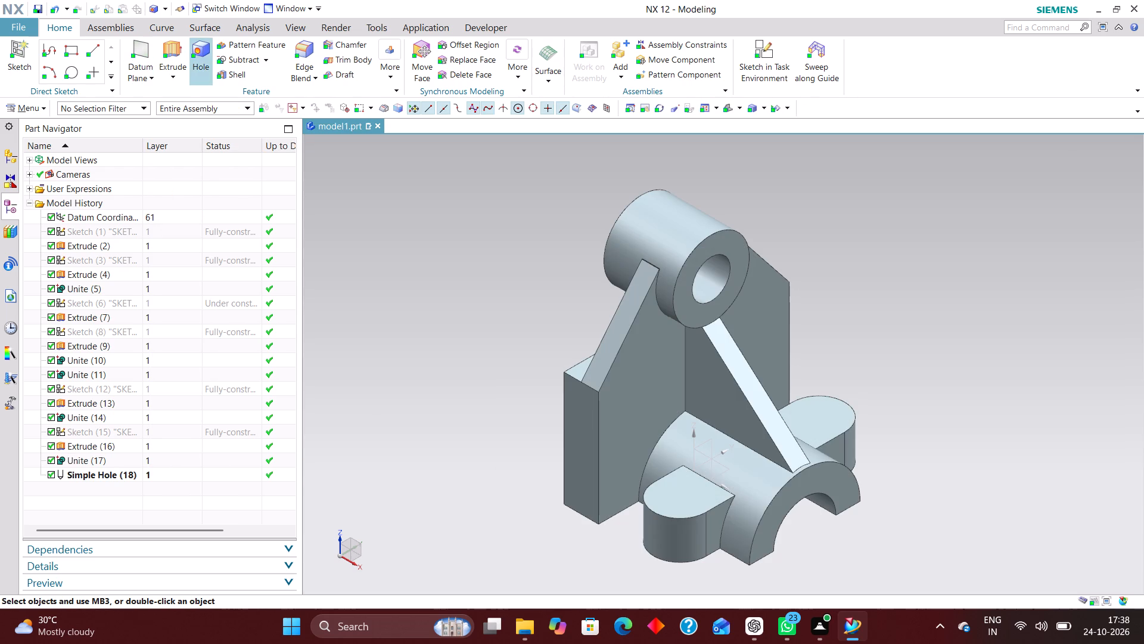
pyautogui.click(666, 516)
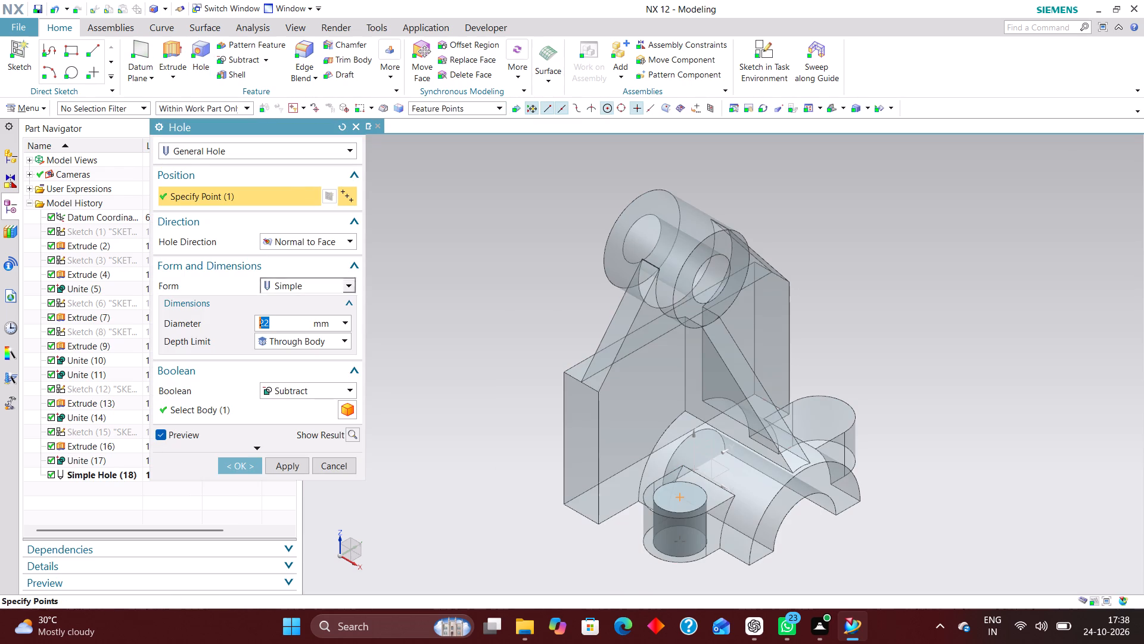
pyautogui.write('12')
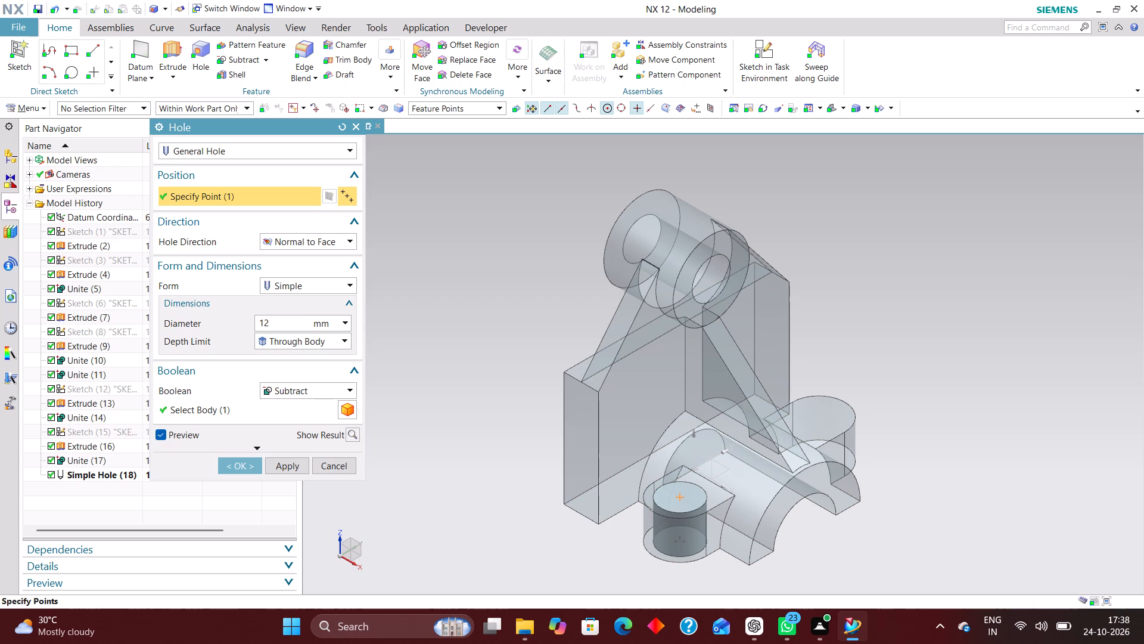
pyautogui.press('Return')
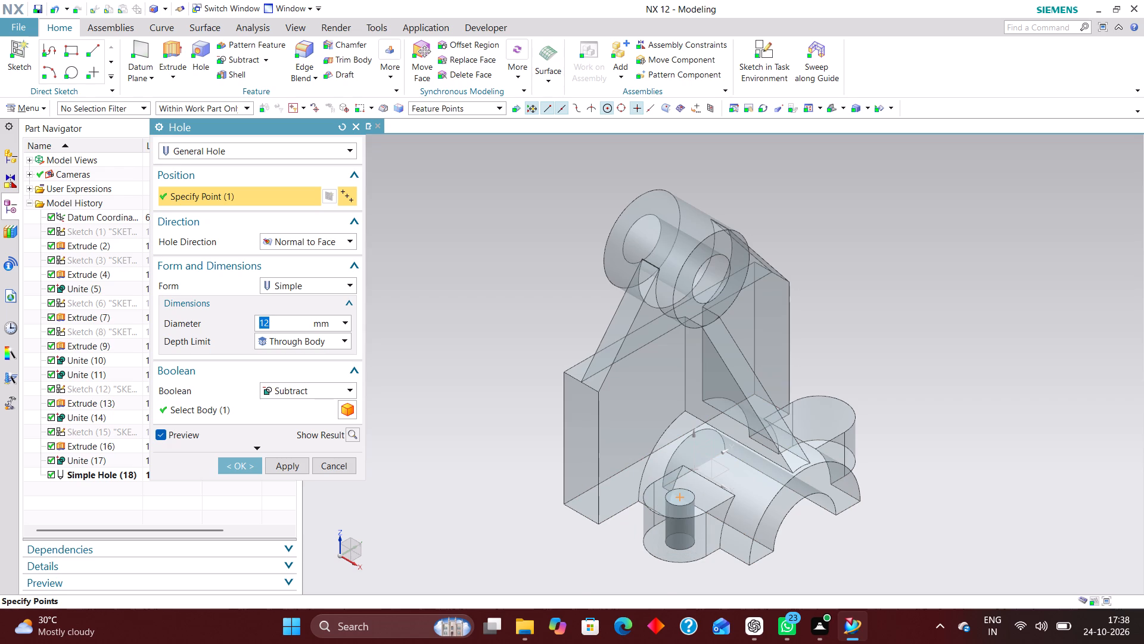
pyautogui.click(859, 410)
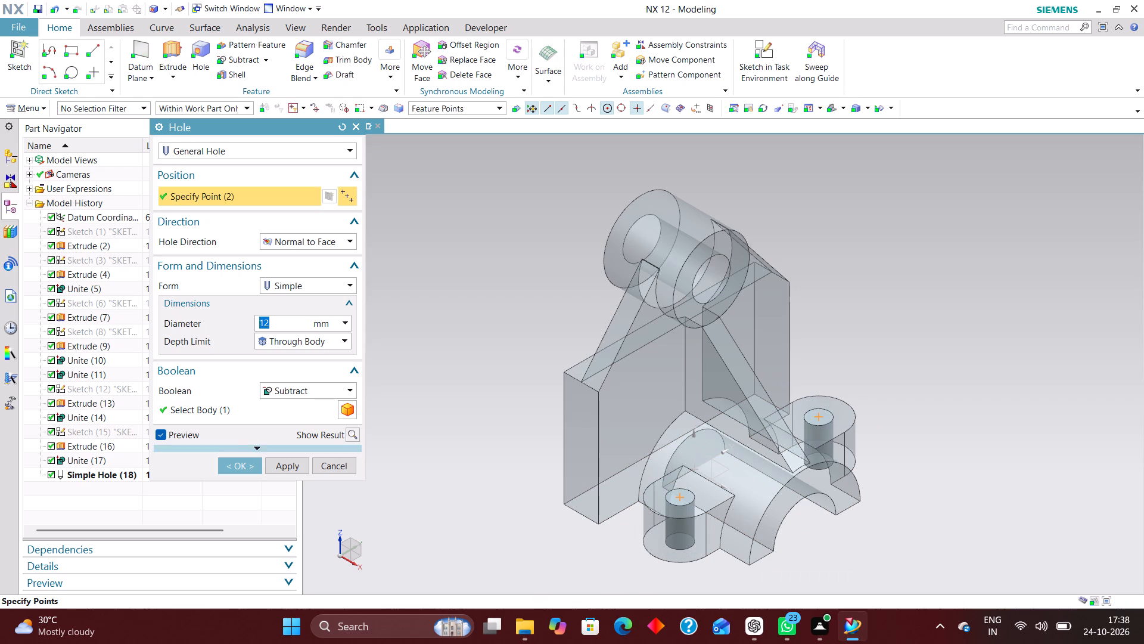
pyautogui.click(247, 465)
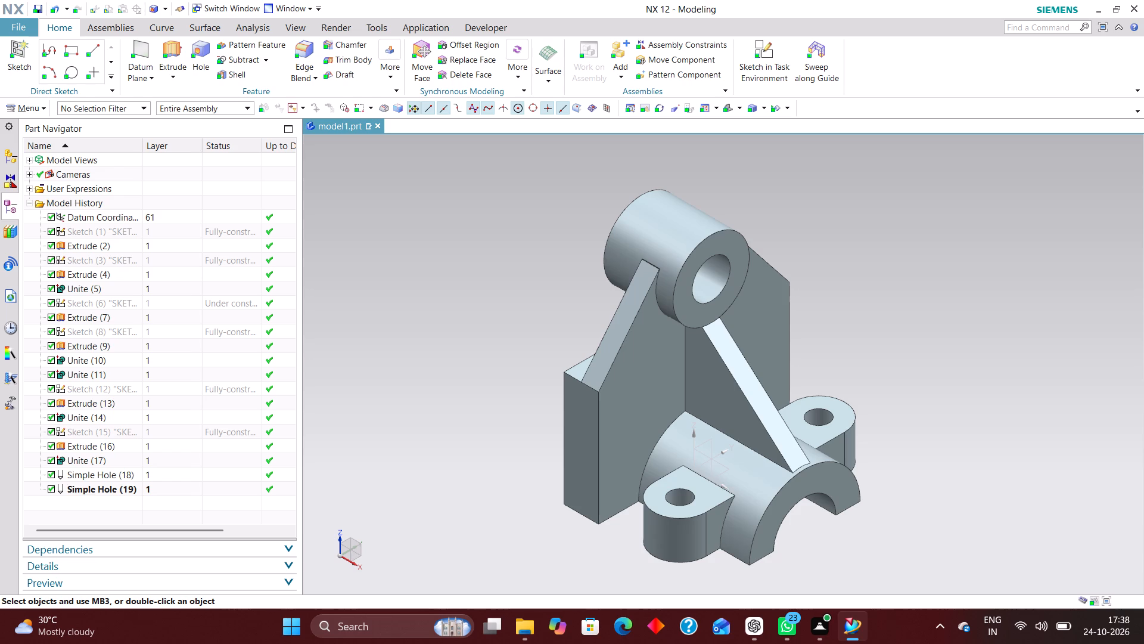
# Start a hole on the mounting plate's front face, placing its sketch point on the plate beside the central rib.
pyautogui.click(200, 42)
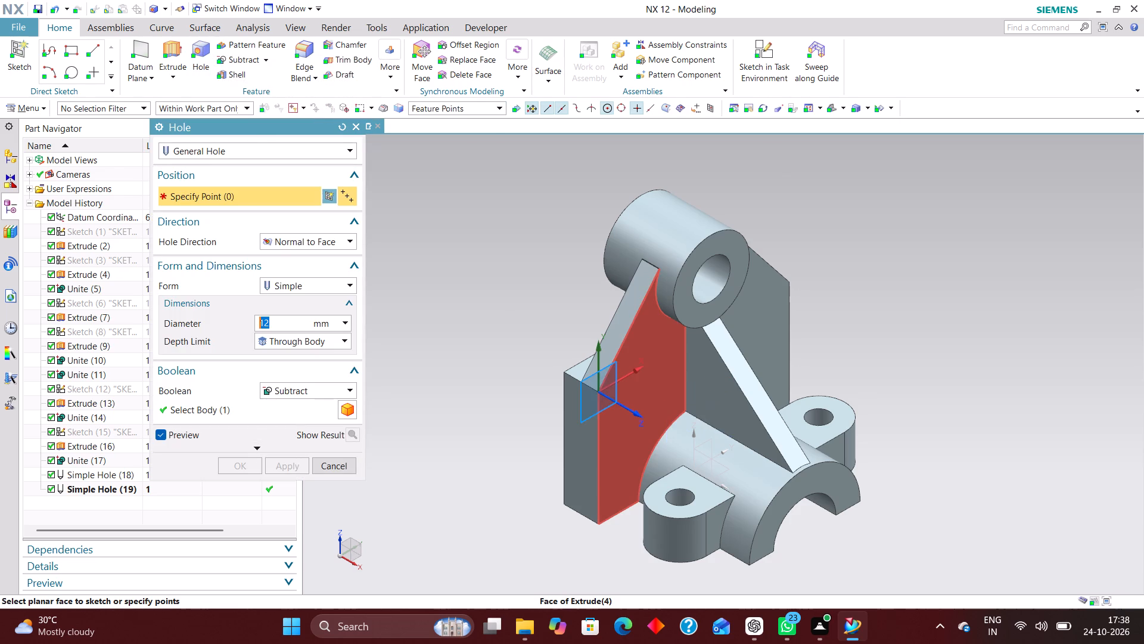
pyautogui.click(660, 376)
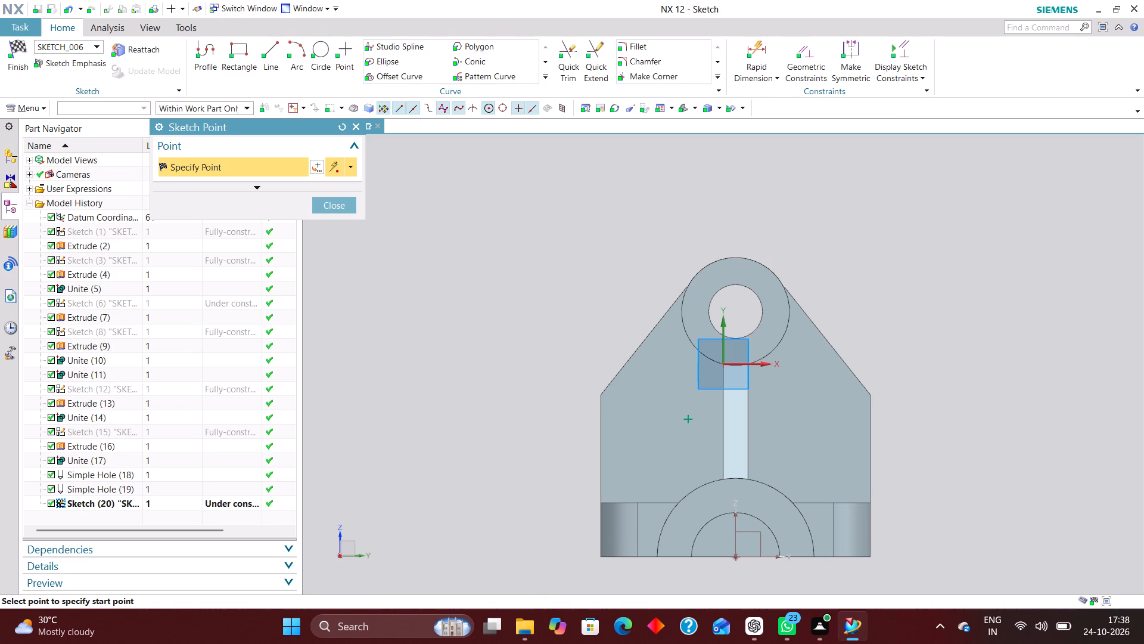
pyautogui.click(332, 208)
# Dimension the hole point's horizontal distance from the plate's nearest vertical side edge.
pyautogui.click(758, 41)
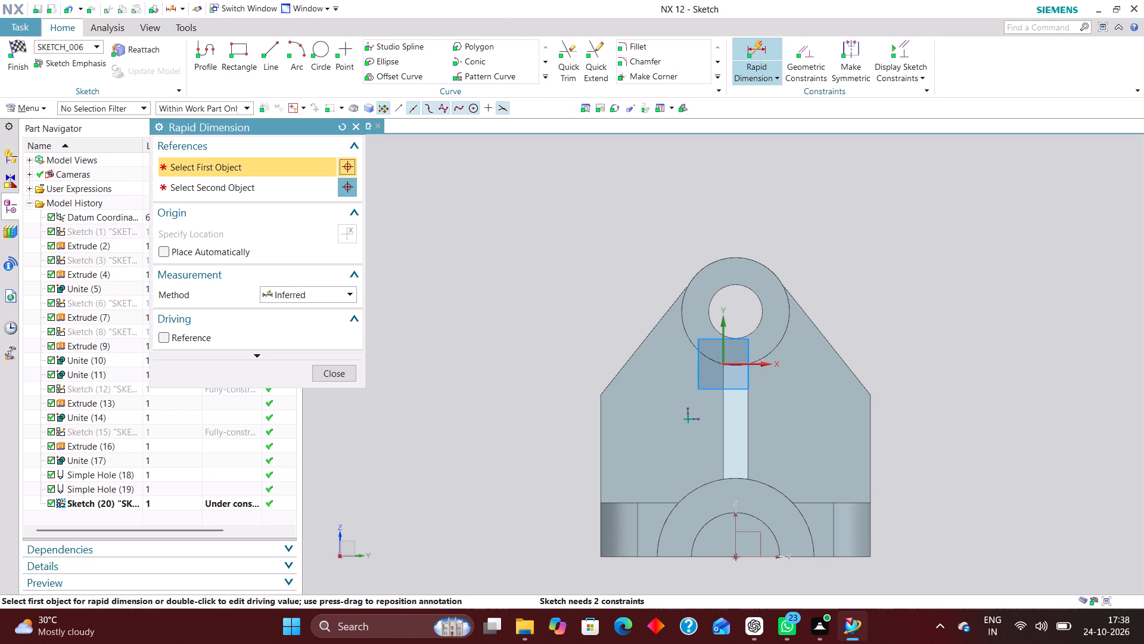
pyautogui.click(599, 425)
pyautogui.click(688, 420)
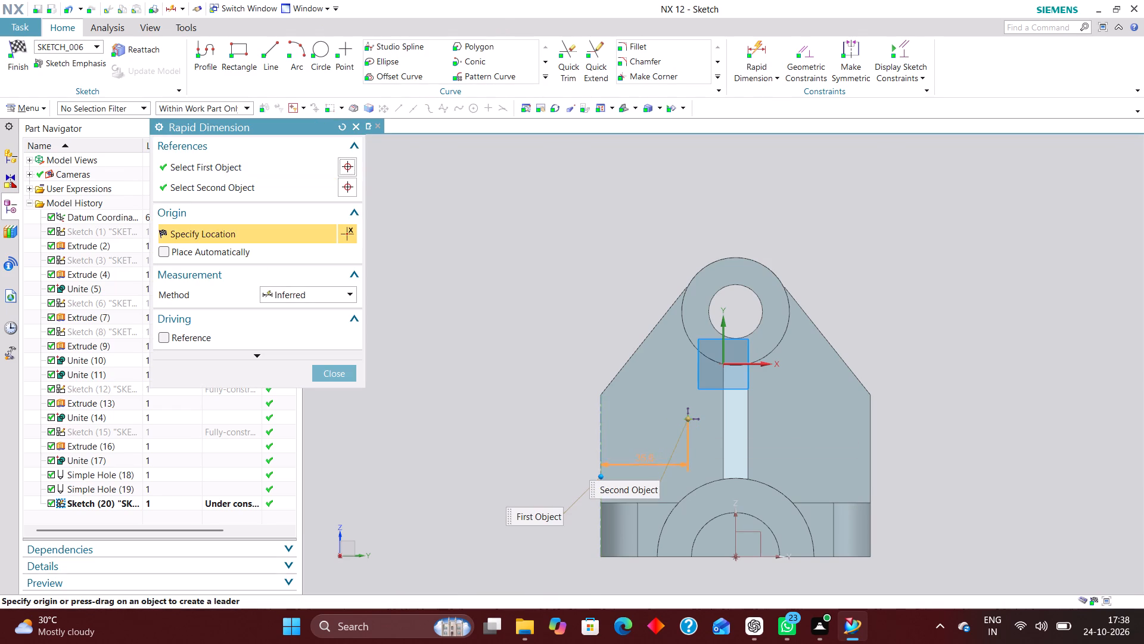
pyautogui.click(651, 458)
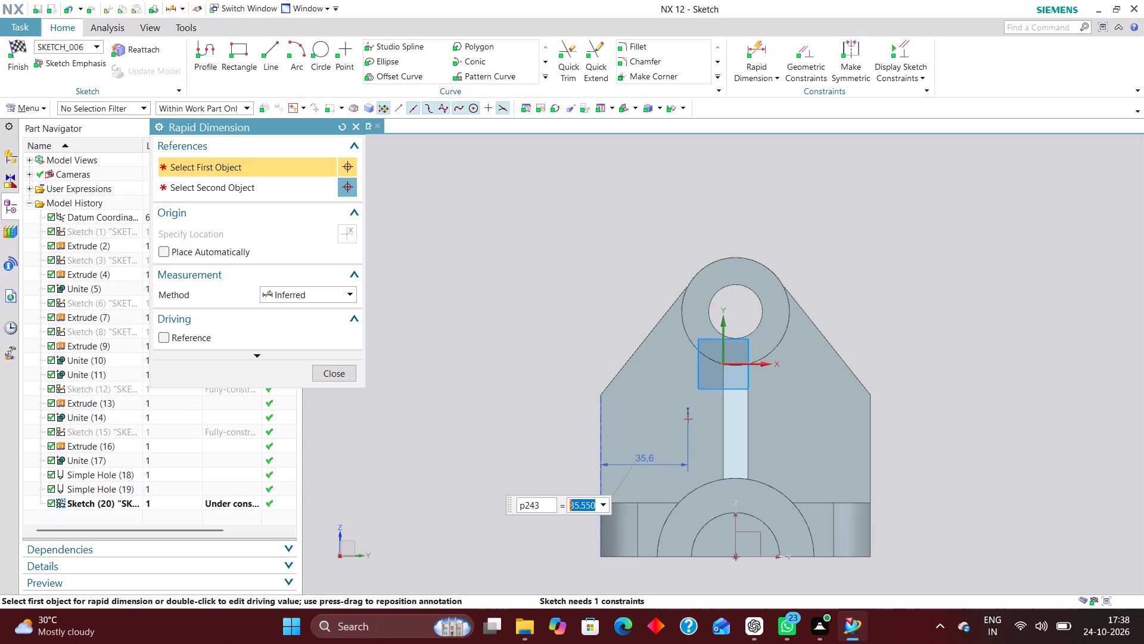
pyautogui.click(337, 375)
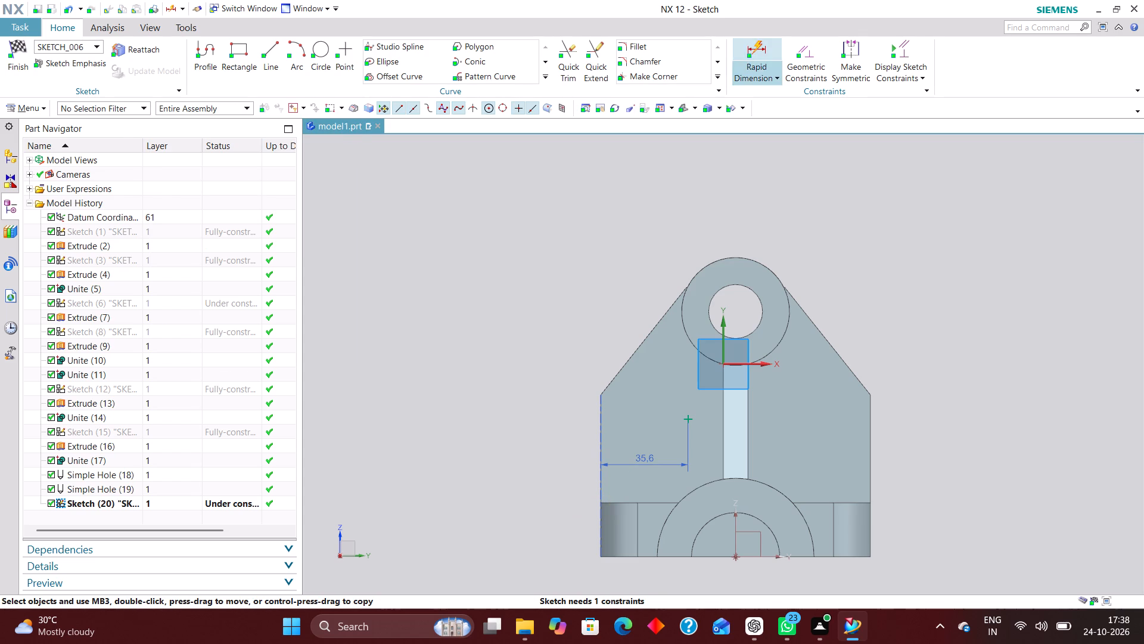
# Dimension the hole point from the sketch's vertical axis, delete the side-edge dimension, and set the axis distance to 35 mm.
pyautogui.click(758, 50)
pyautogui.click(722, 349)
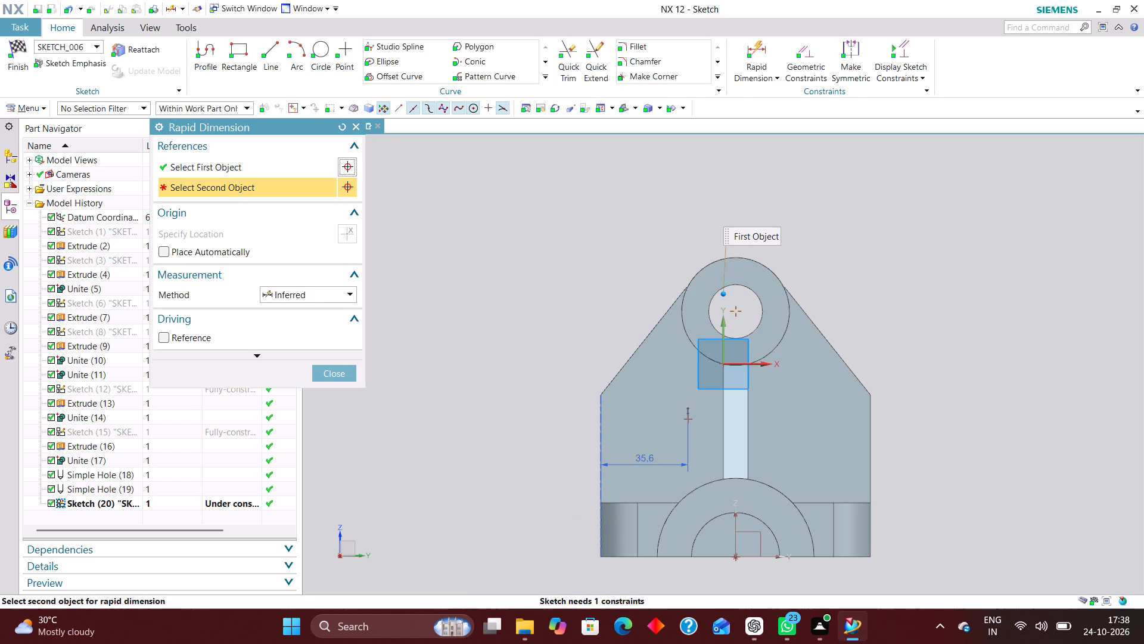
pyautogui.click(687, 419)
pyautogui.click(705, 450)
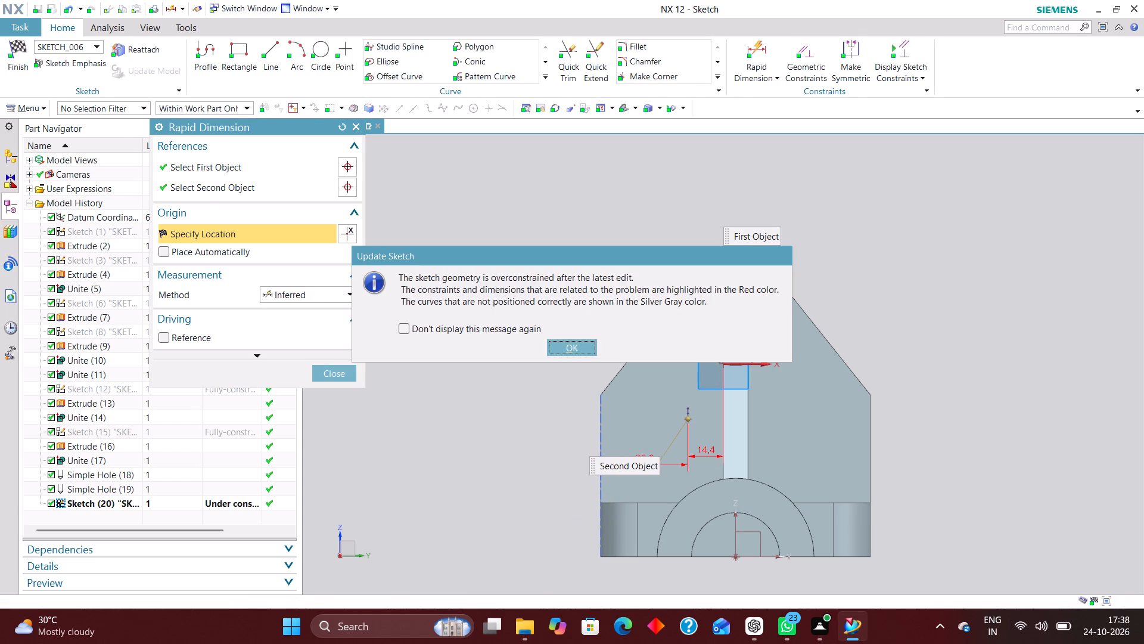
pyautogui.click(585, 350)
pyautogui.click(355, 376)
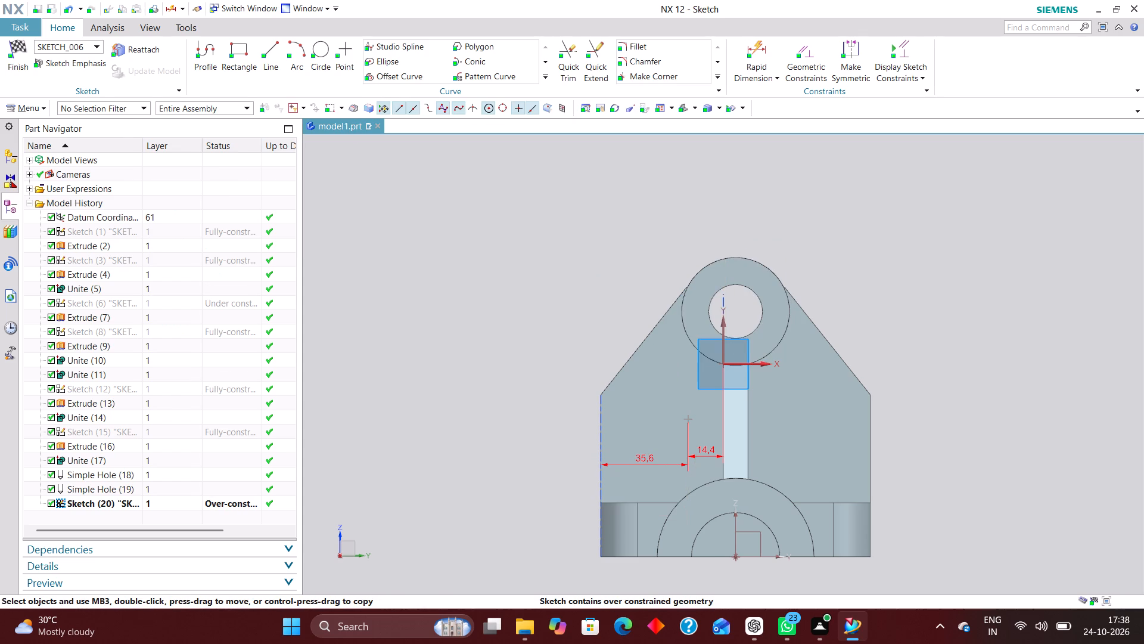
pyautogui.moveTo(650, 460); pyautogui.dragTo(593, 460, button='right')
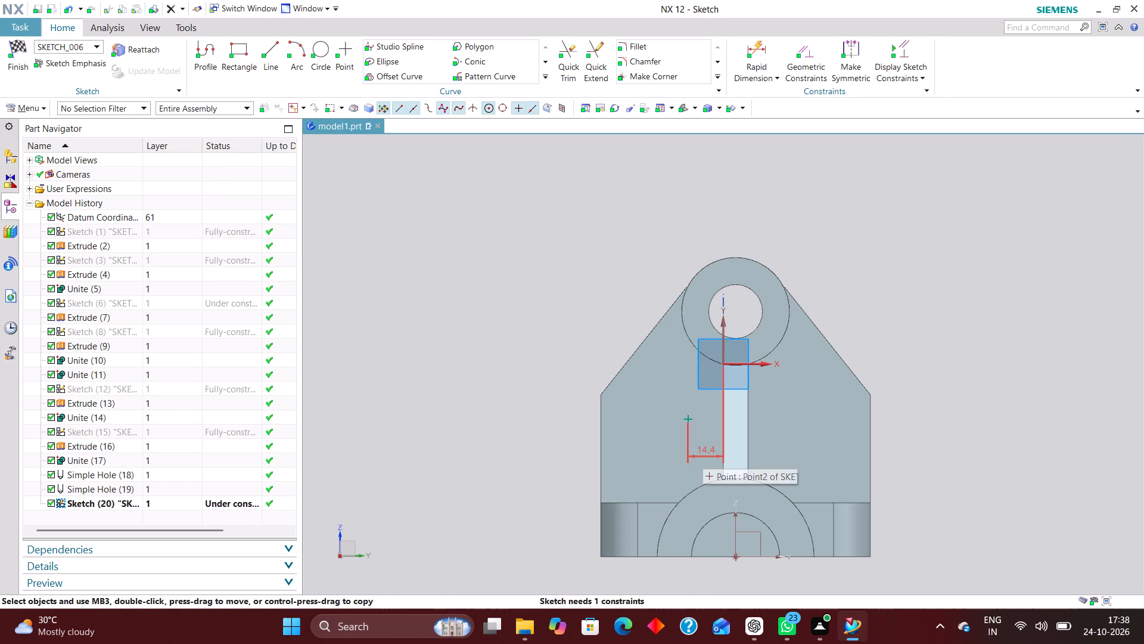
pyautogui.doubleClick(706, 452)
pyautogui.write('35')
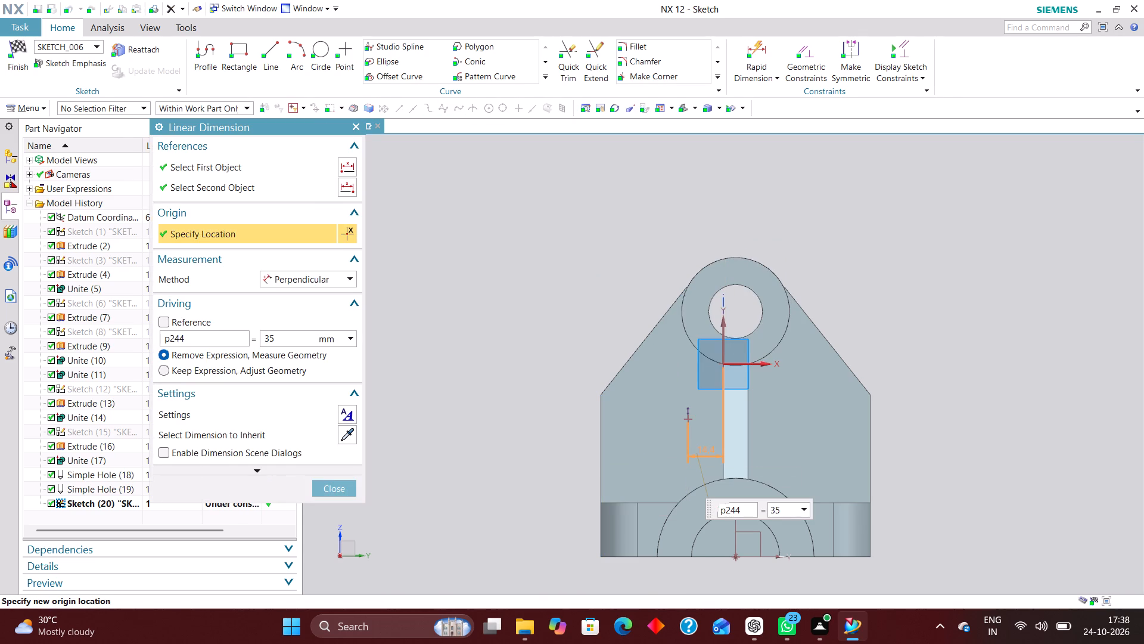
pyautogui.press('Return')
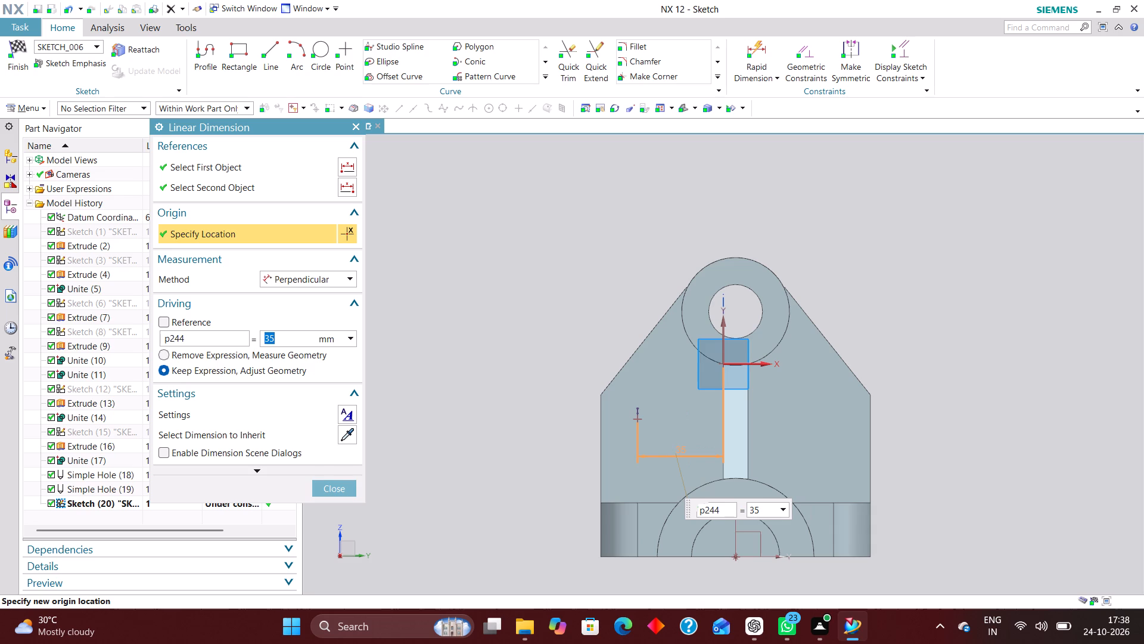
pyautogui.click(339, 487)
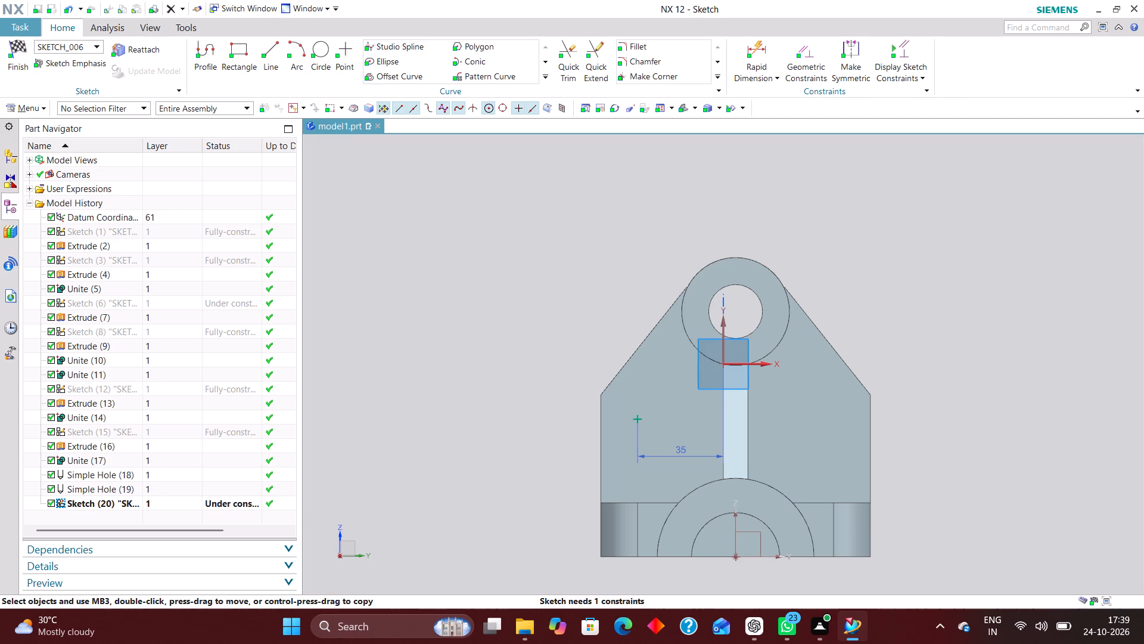
# Dimension the hole point's vertical height above the plate's bottom edge at 40 mm.
pyautogui.click(764, 44)
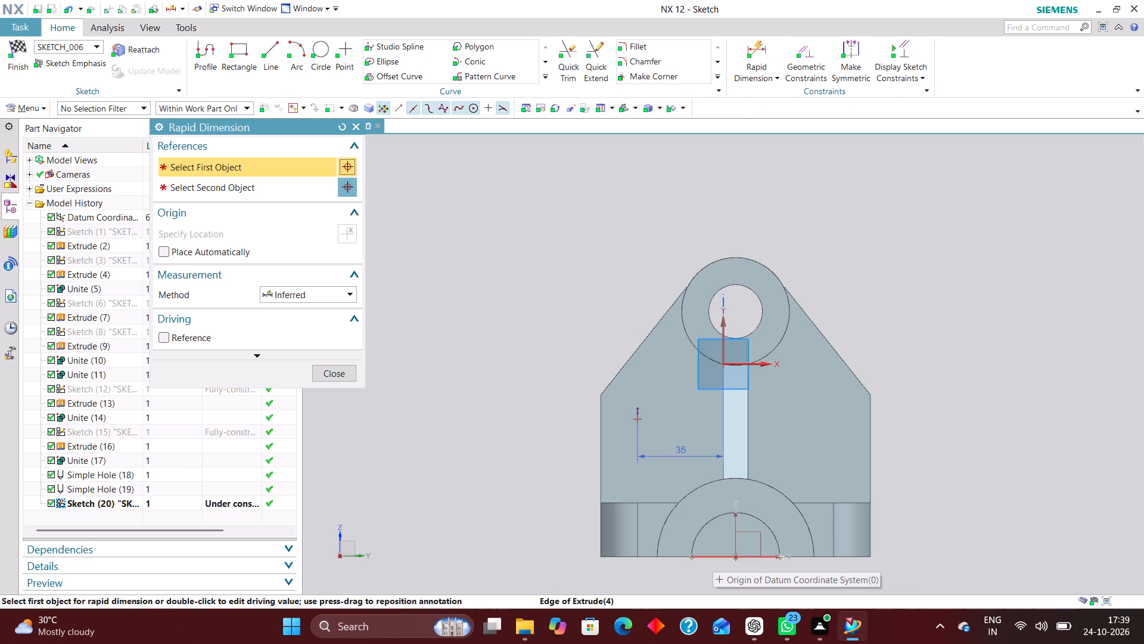
pyautogui.click(713, 556)
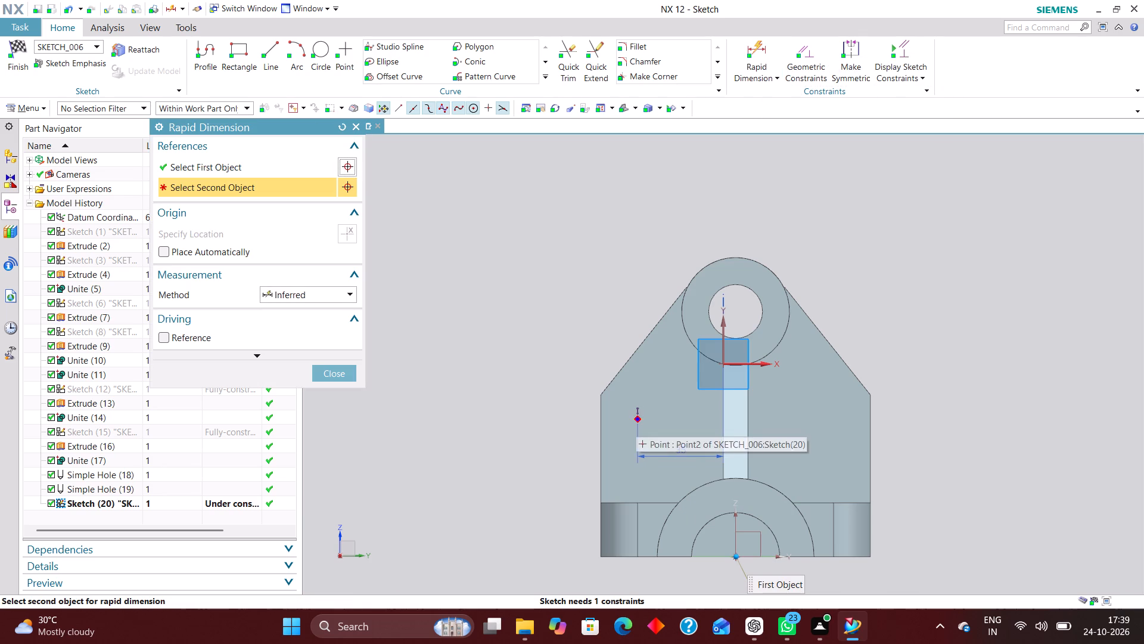
pyautogui.click(636, 421)
pyautogui.click(545, 475)
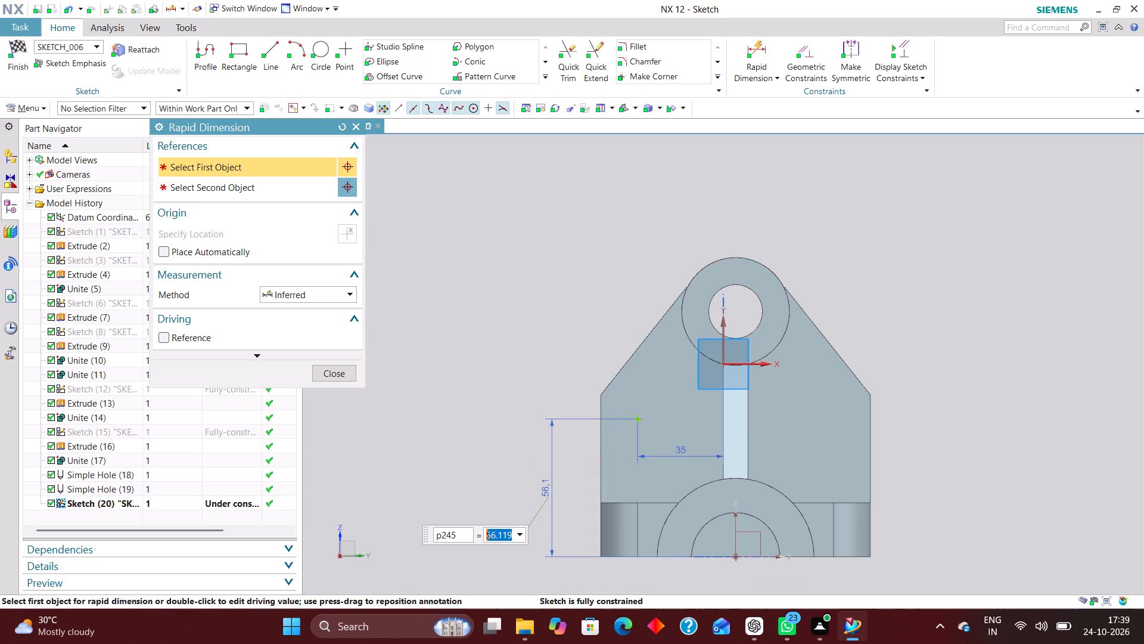
pyautogui.write('40')
pyautogui.press('Return')
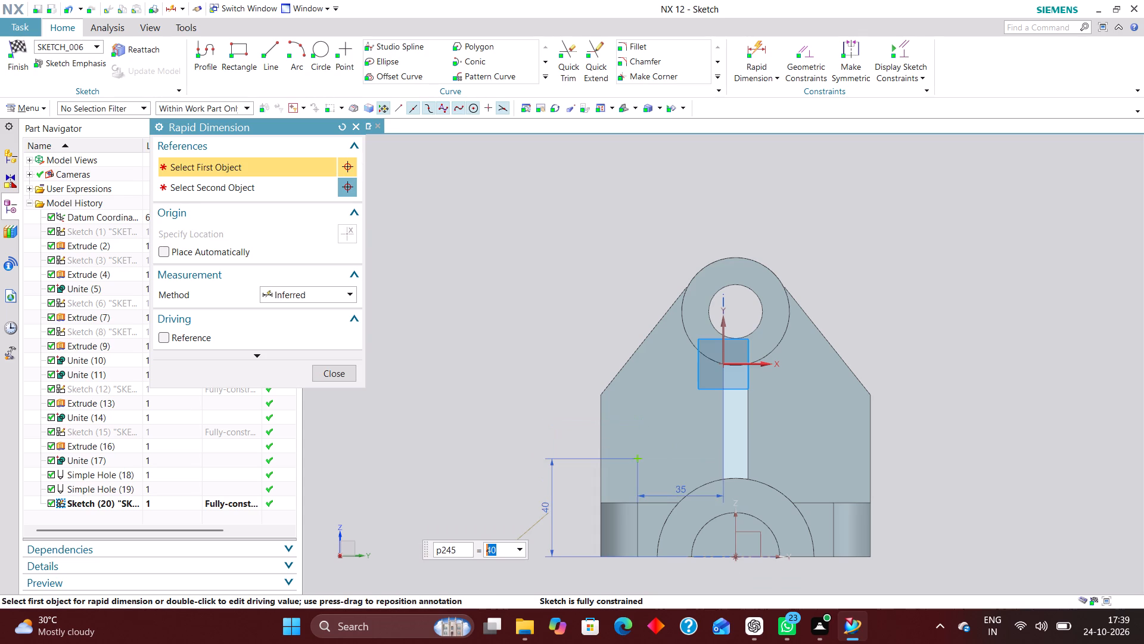
# Set the hole point's height above the plate's bottom edge to 44 mm.
pyautogui.write('44')
pyautogui.press('Return')
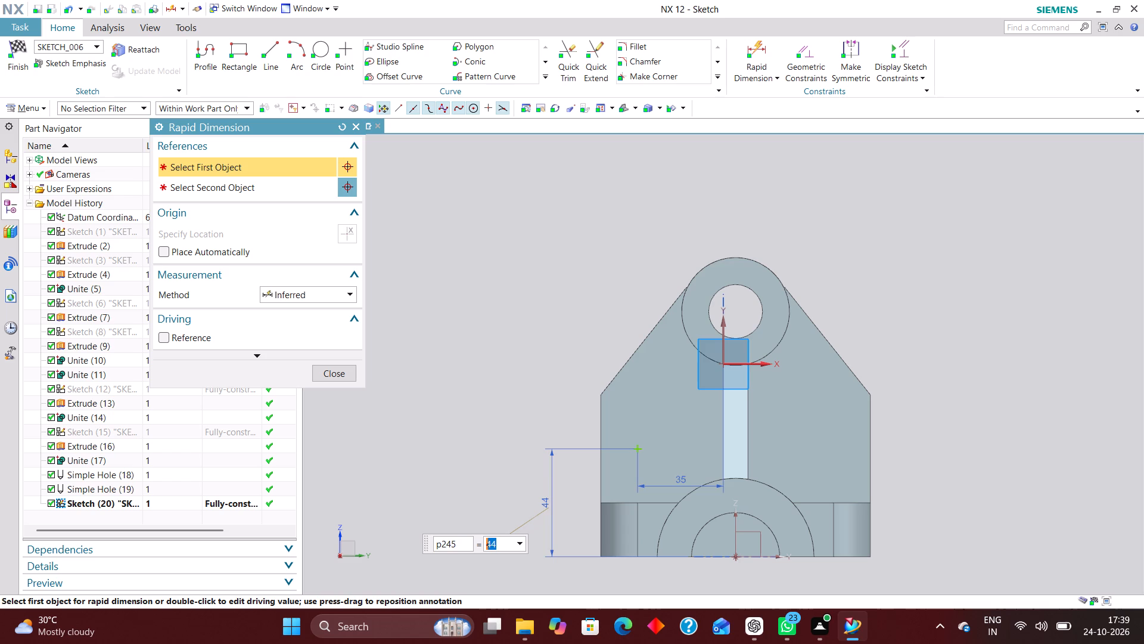
pyautogui.click(336, 373)
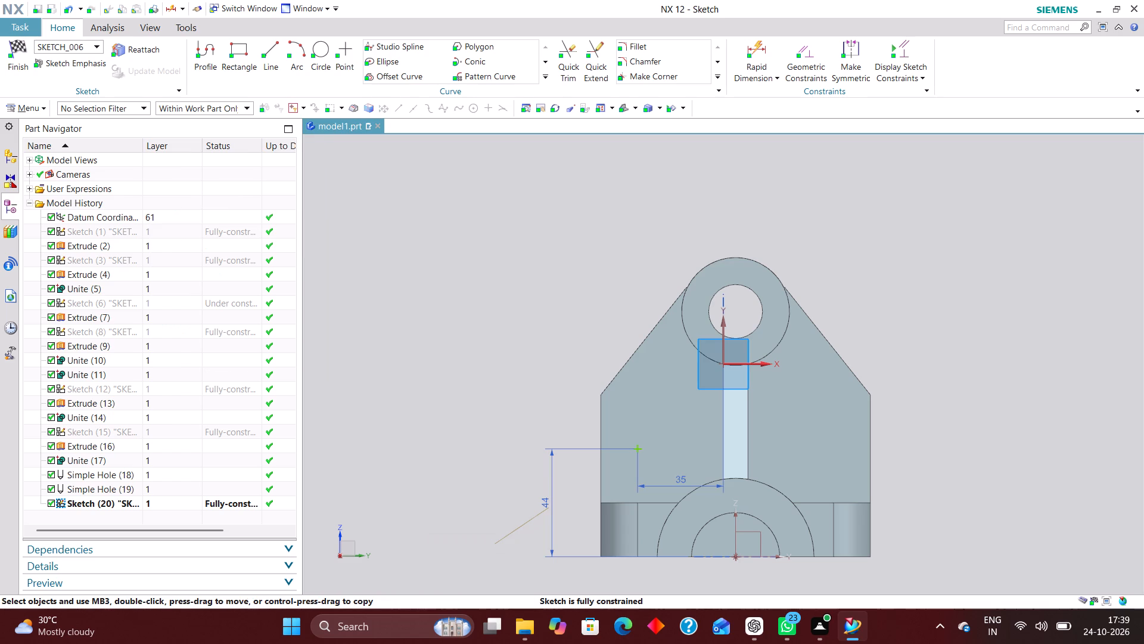
# Finish the point sketch and cut the 12 mm diameter simple hole through the plate with Subtract.
pyautogui.click(24, 48)
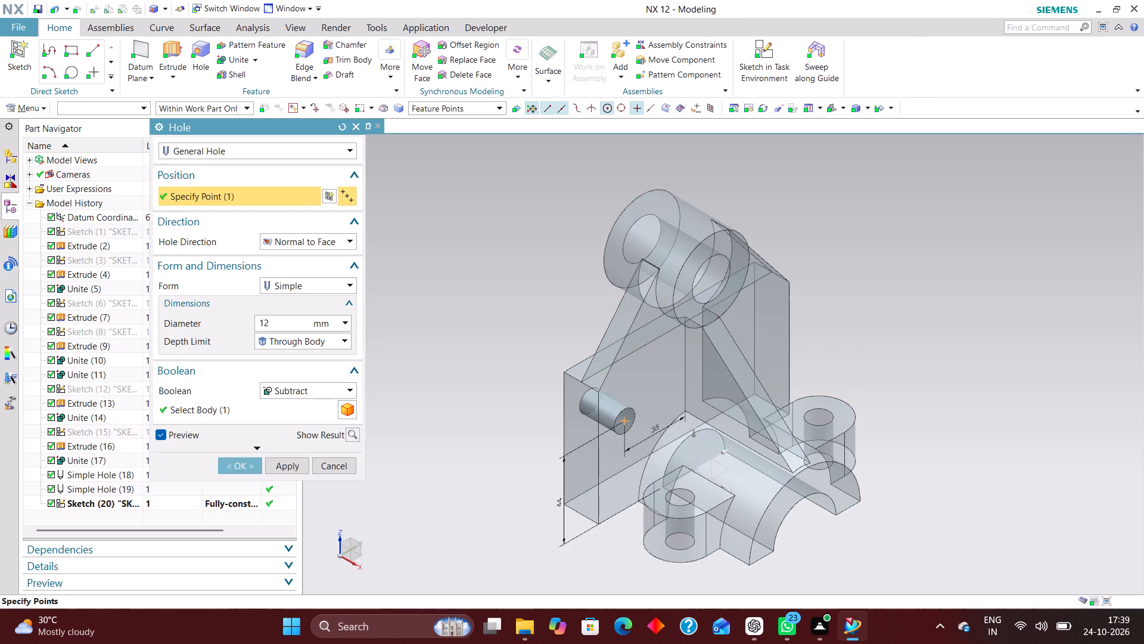
pyautogui.moveTo(884, 286); pyautogui.dragTo(848, 255, button='middle')
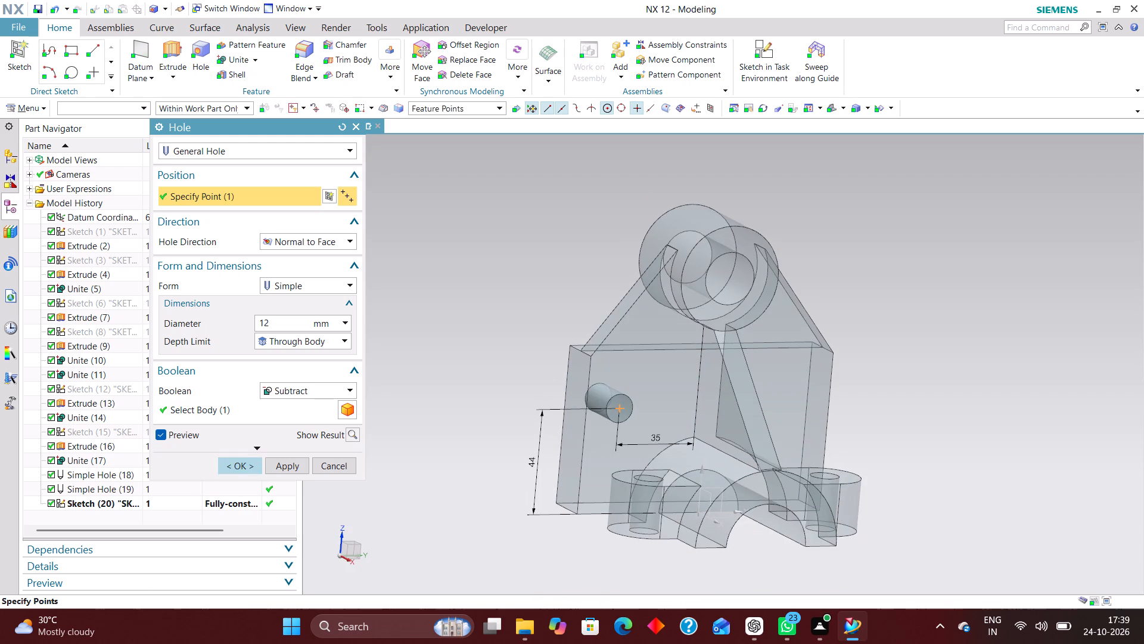
pyautogui.click(238, 467)
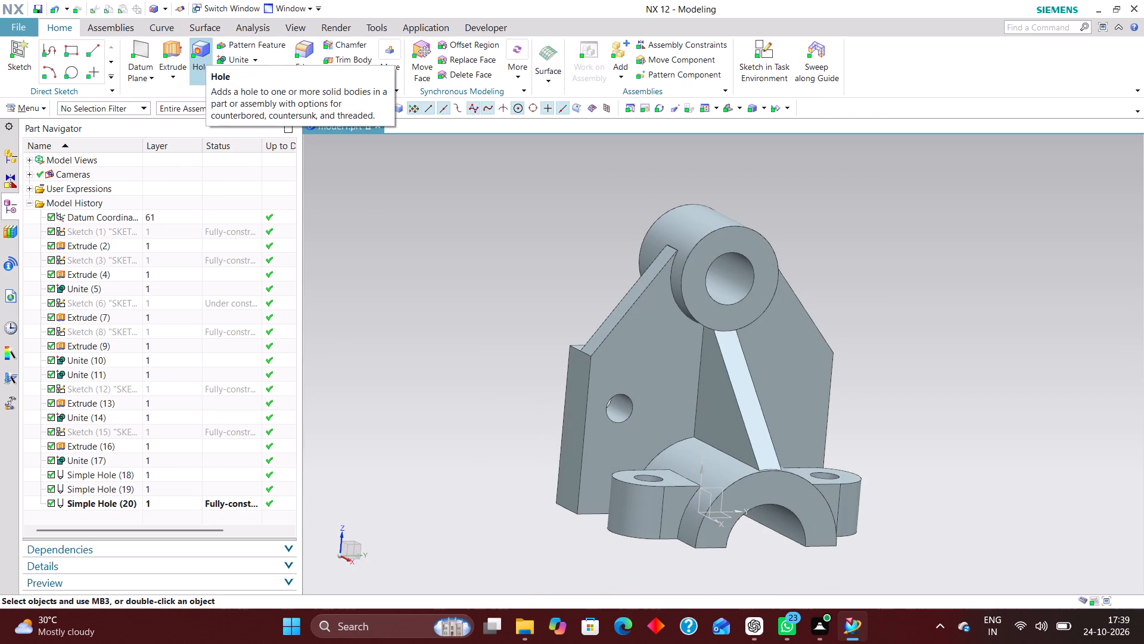
# Mirror the new plate hole about the datum coordinate system's XZ plane.
pyautogui.click(388, 79)
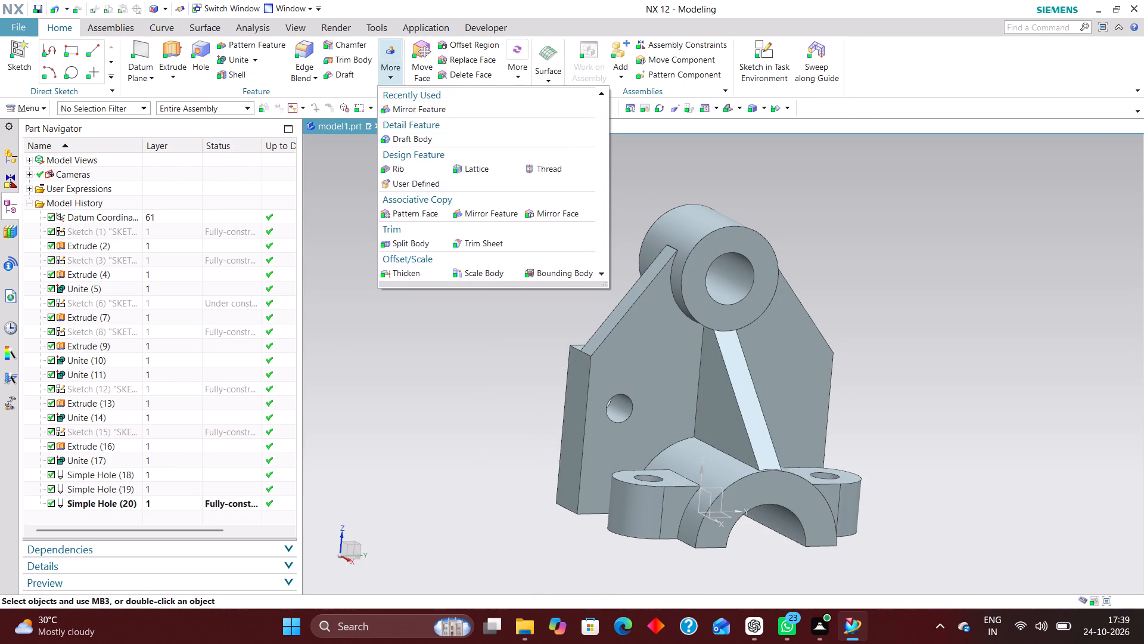
pyautogui.click(415, 111)
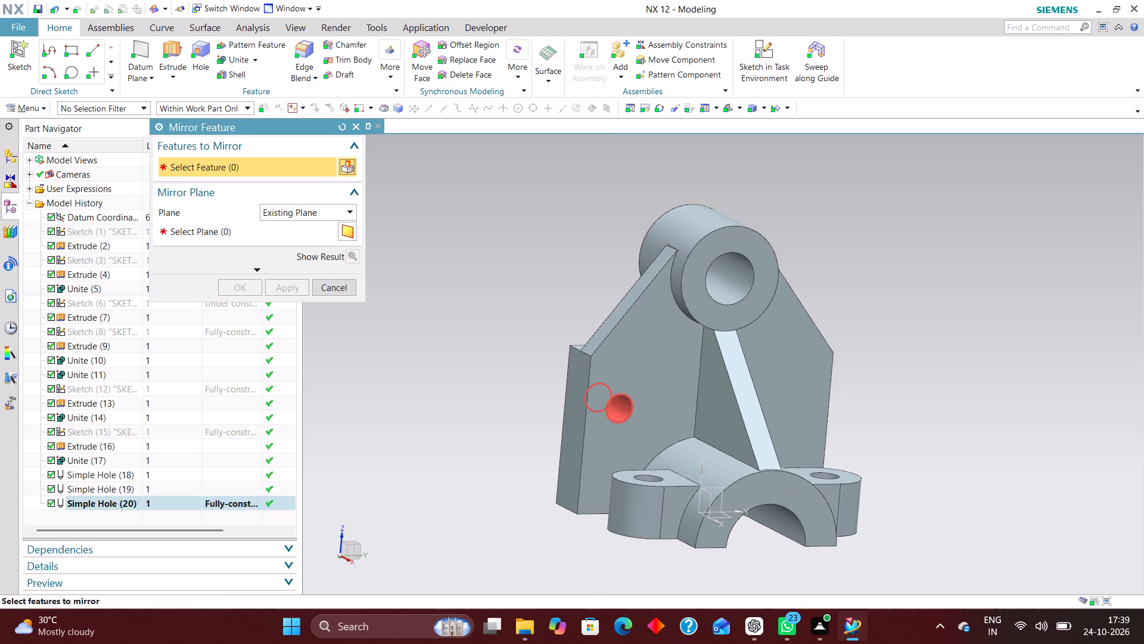
pyautogui.click(626, 407)
pyautogui.click(248, 226)
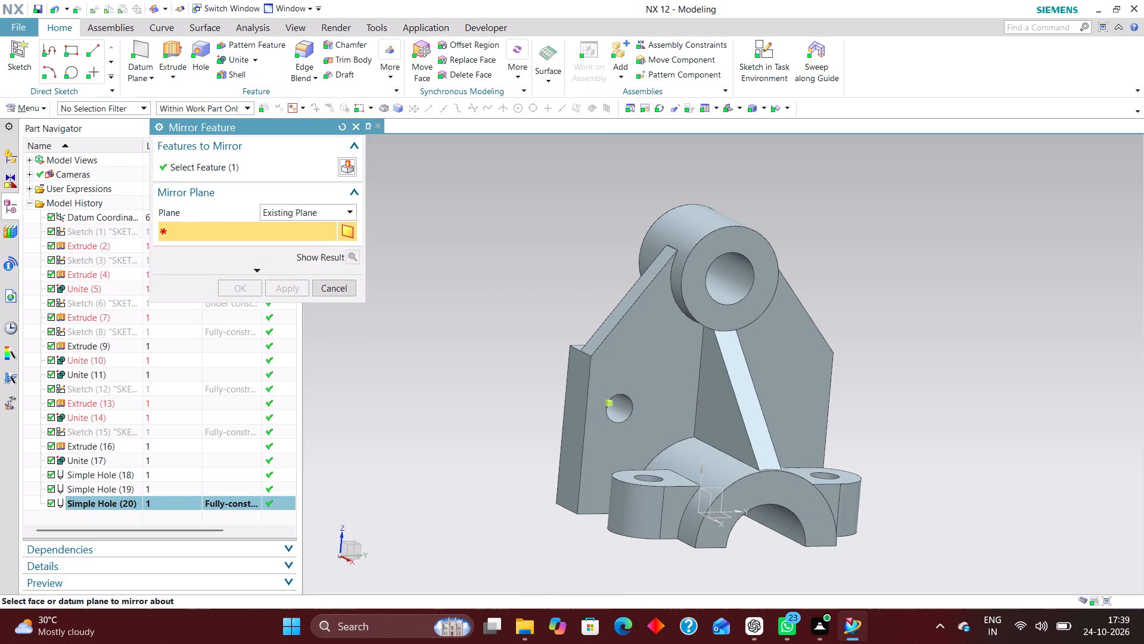
pyautogui.click(710, 494)
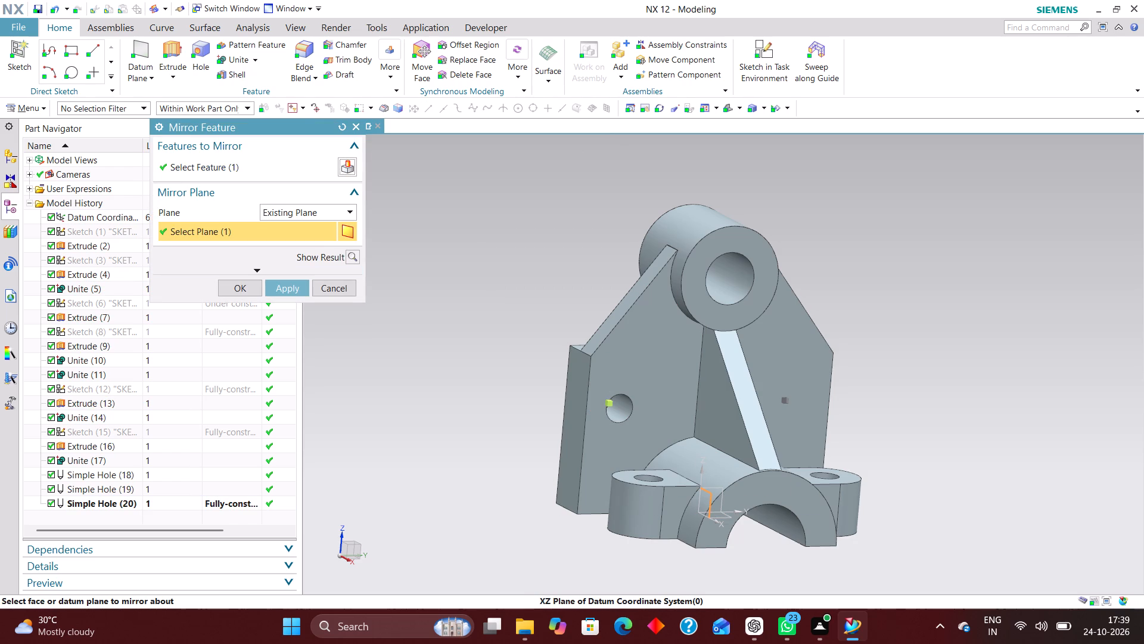
pyautogui.click(245, 292)
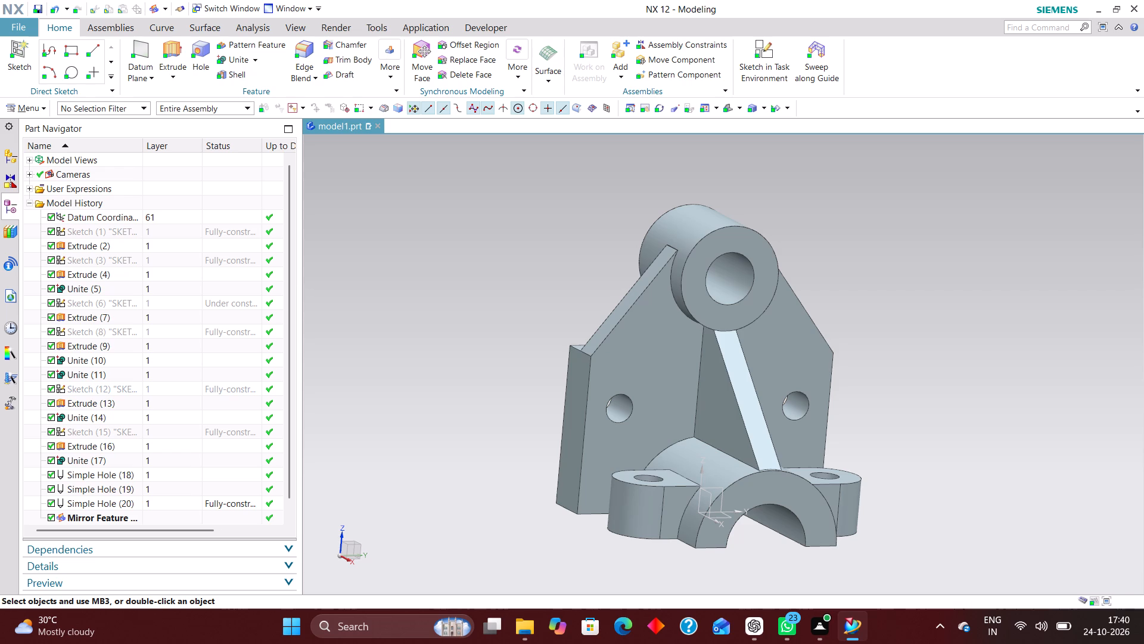
# Open Sketch (6), the trapezoidal upper plate profile, for editing with rollback.
pyautogui.click(183, 302)
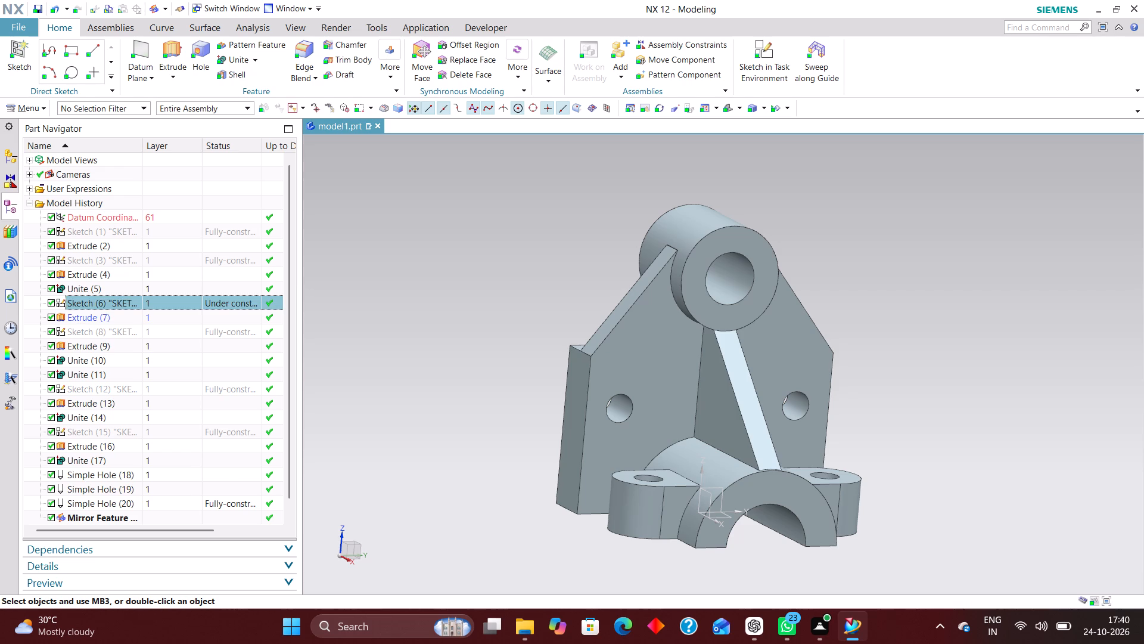
pyautogui.rightClick(191, 297)
pyautogui.click(250, 291)
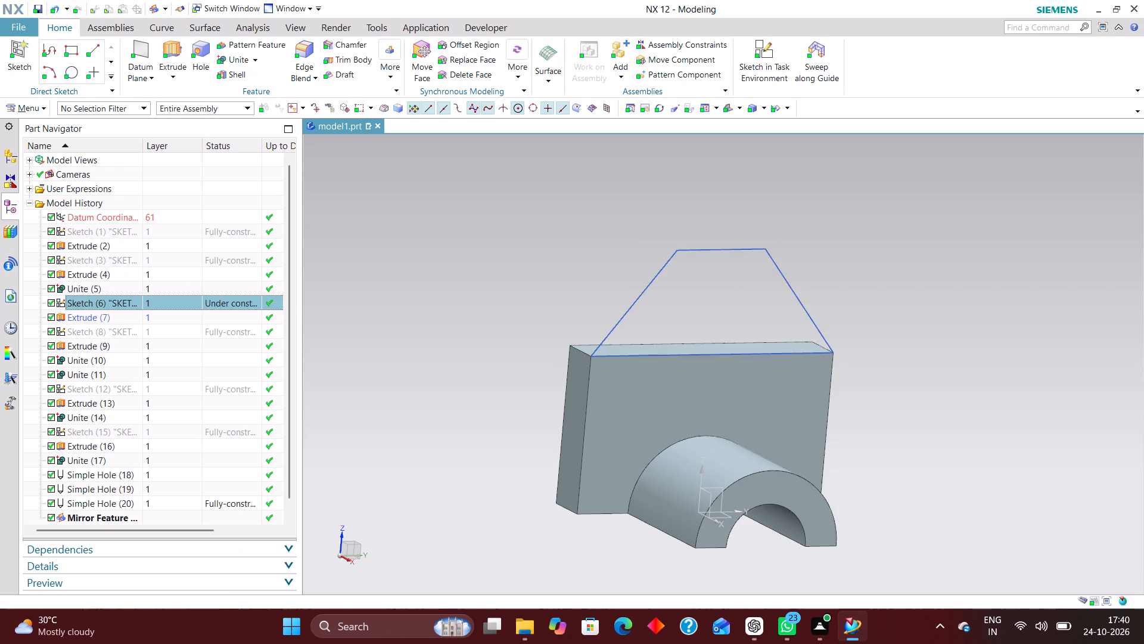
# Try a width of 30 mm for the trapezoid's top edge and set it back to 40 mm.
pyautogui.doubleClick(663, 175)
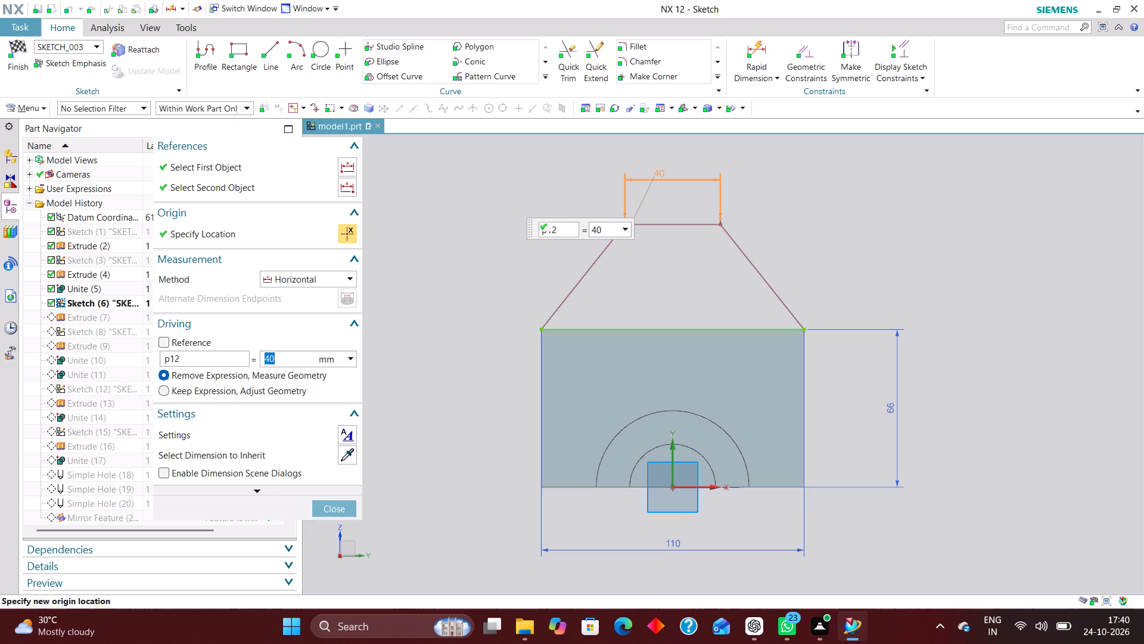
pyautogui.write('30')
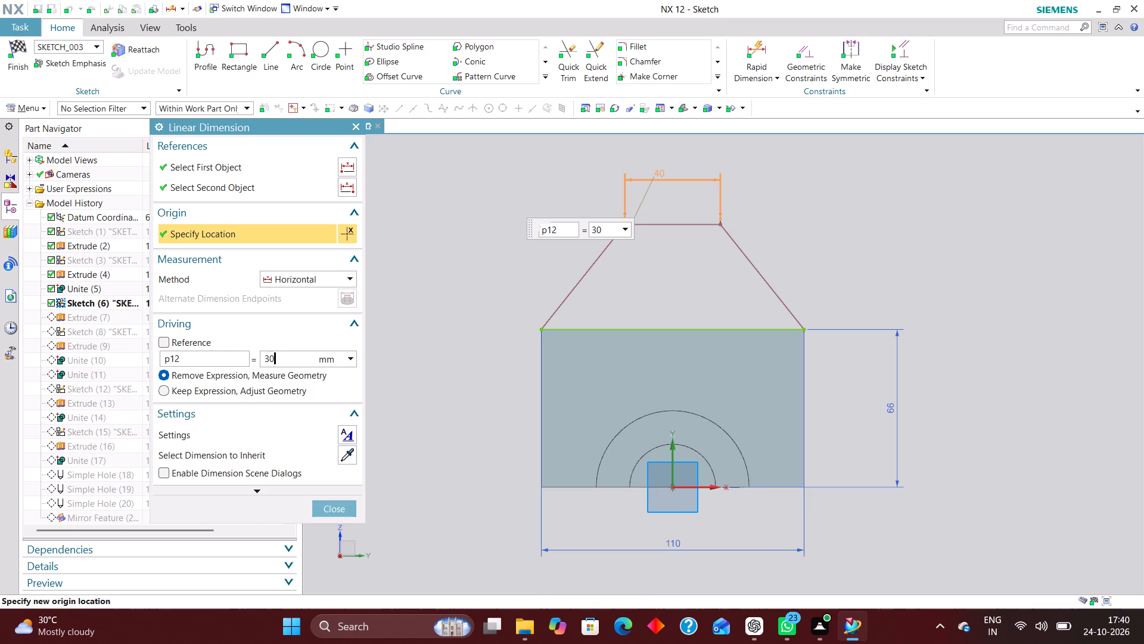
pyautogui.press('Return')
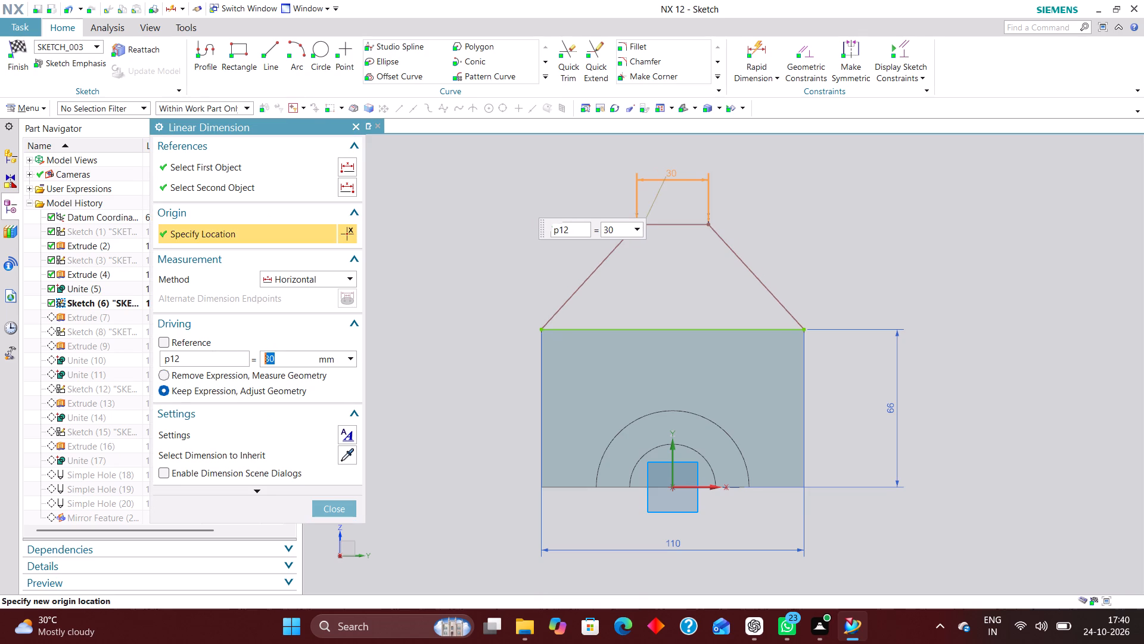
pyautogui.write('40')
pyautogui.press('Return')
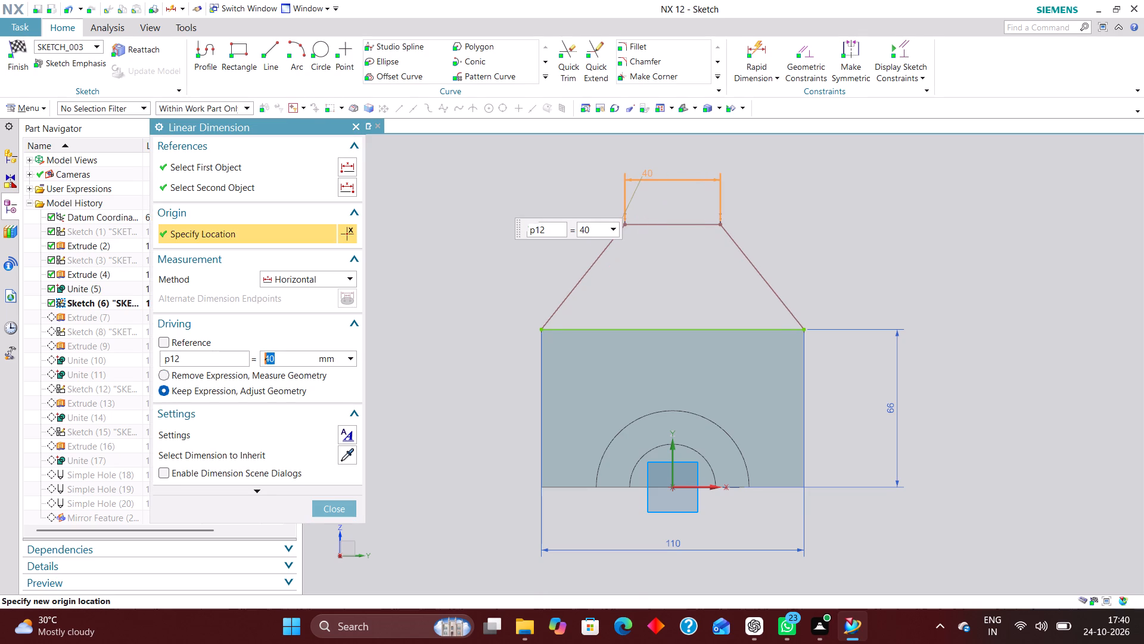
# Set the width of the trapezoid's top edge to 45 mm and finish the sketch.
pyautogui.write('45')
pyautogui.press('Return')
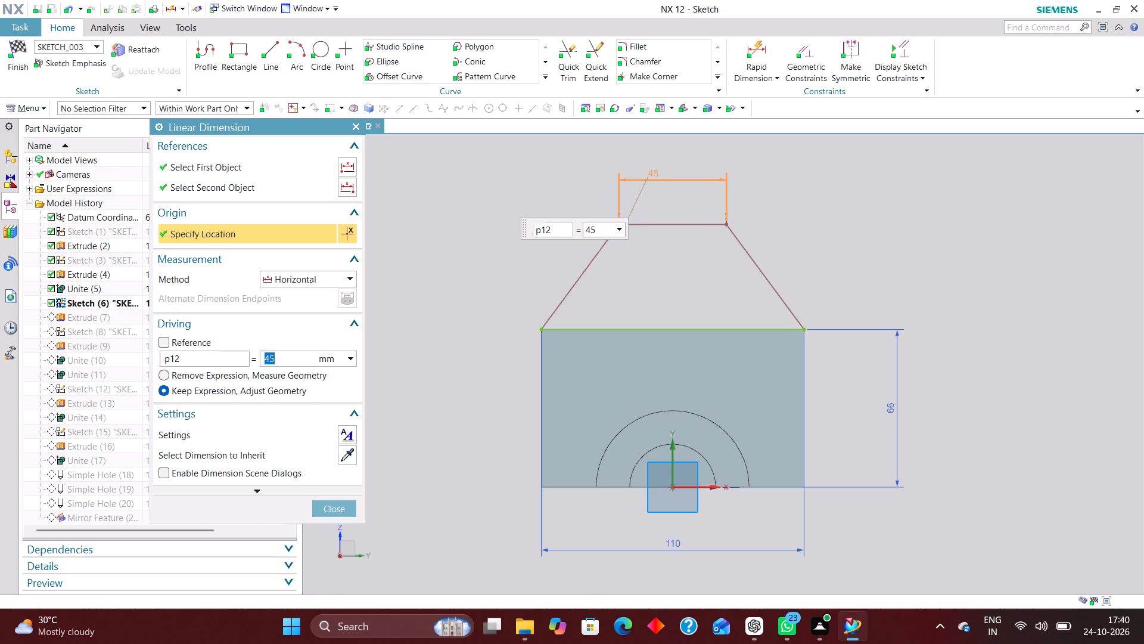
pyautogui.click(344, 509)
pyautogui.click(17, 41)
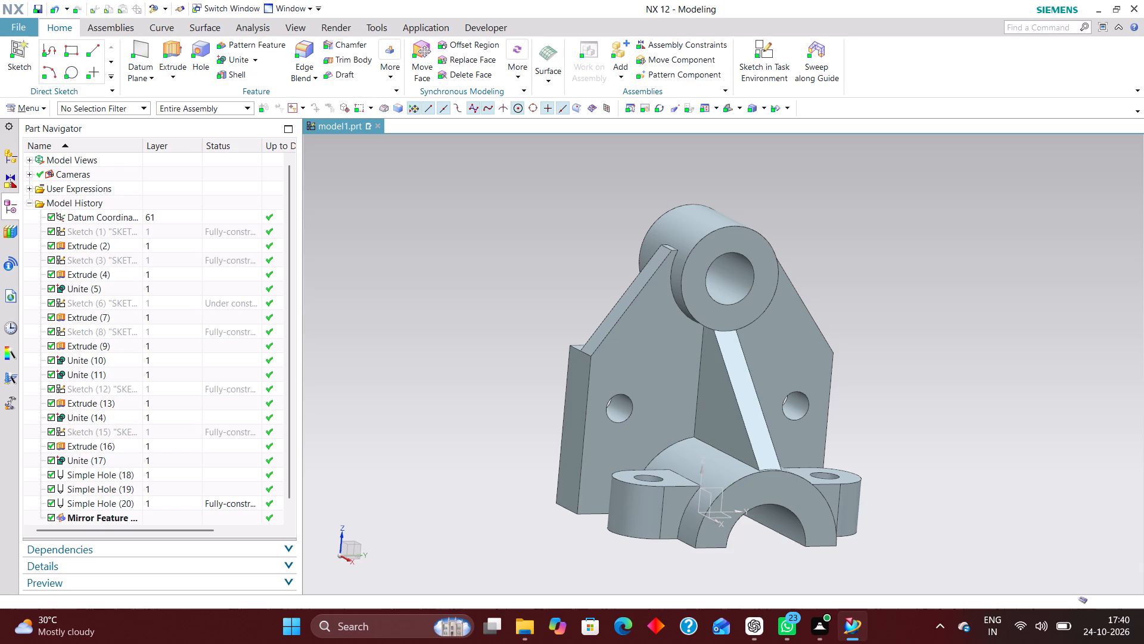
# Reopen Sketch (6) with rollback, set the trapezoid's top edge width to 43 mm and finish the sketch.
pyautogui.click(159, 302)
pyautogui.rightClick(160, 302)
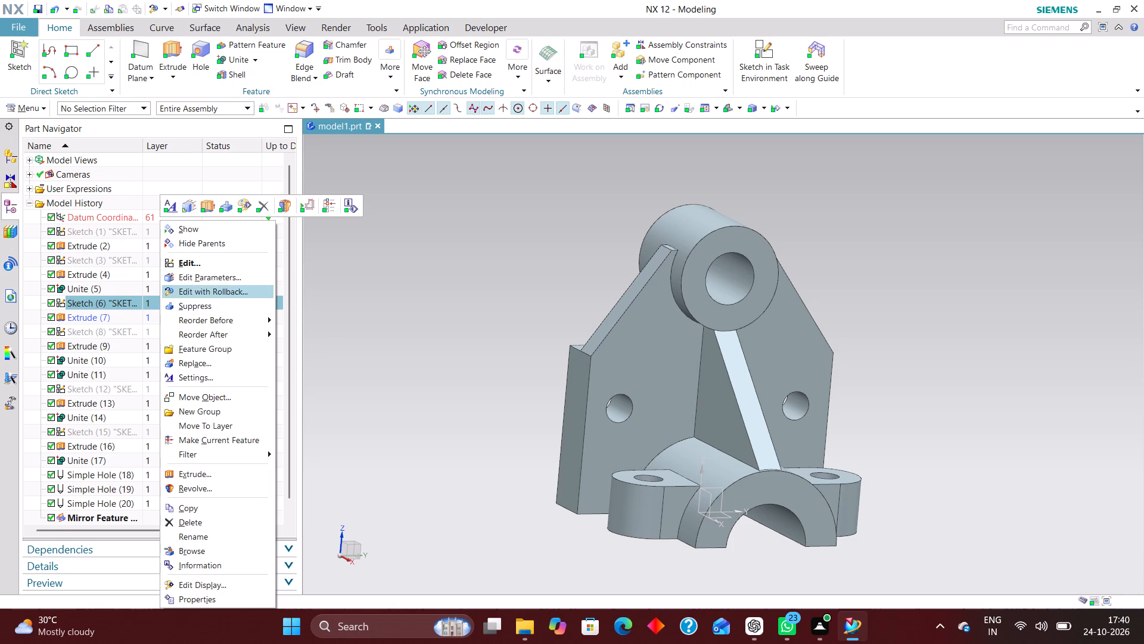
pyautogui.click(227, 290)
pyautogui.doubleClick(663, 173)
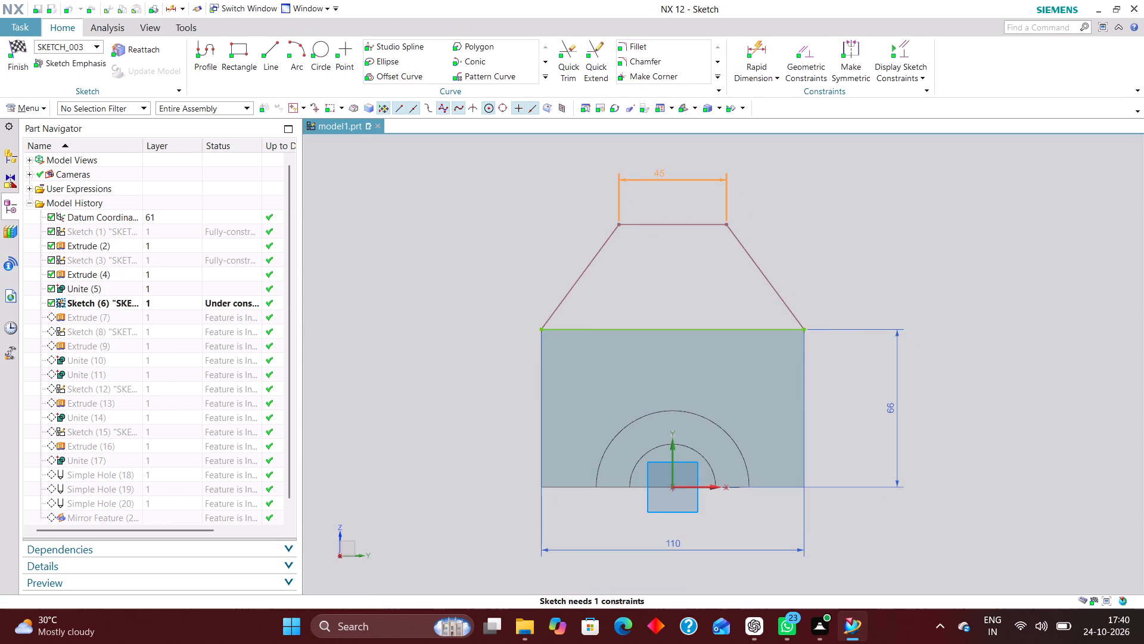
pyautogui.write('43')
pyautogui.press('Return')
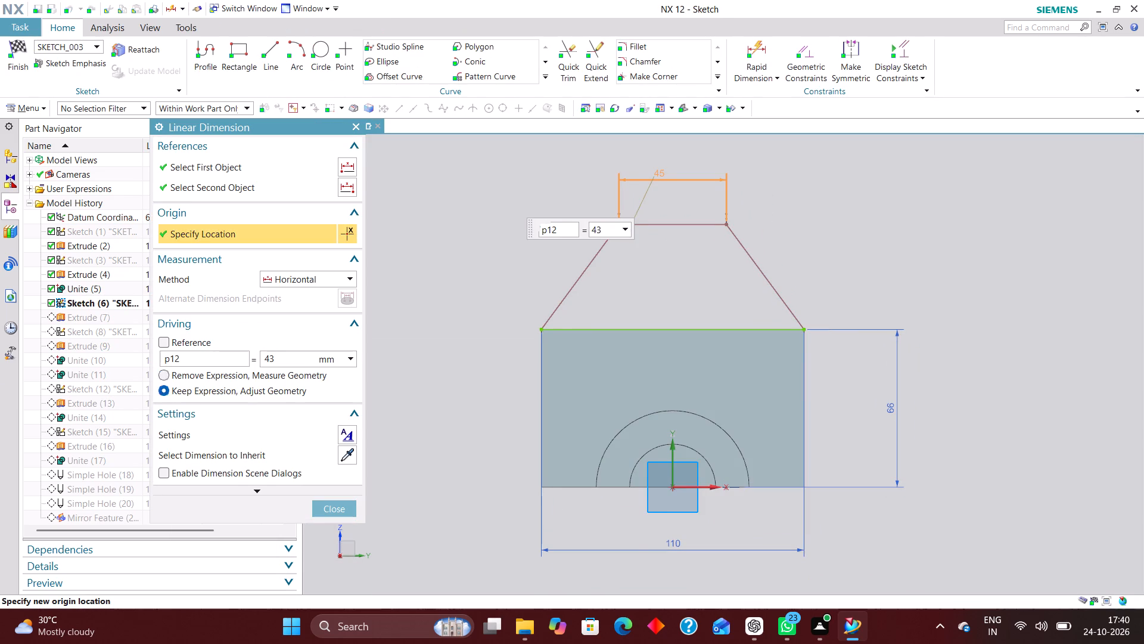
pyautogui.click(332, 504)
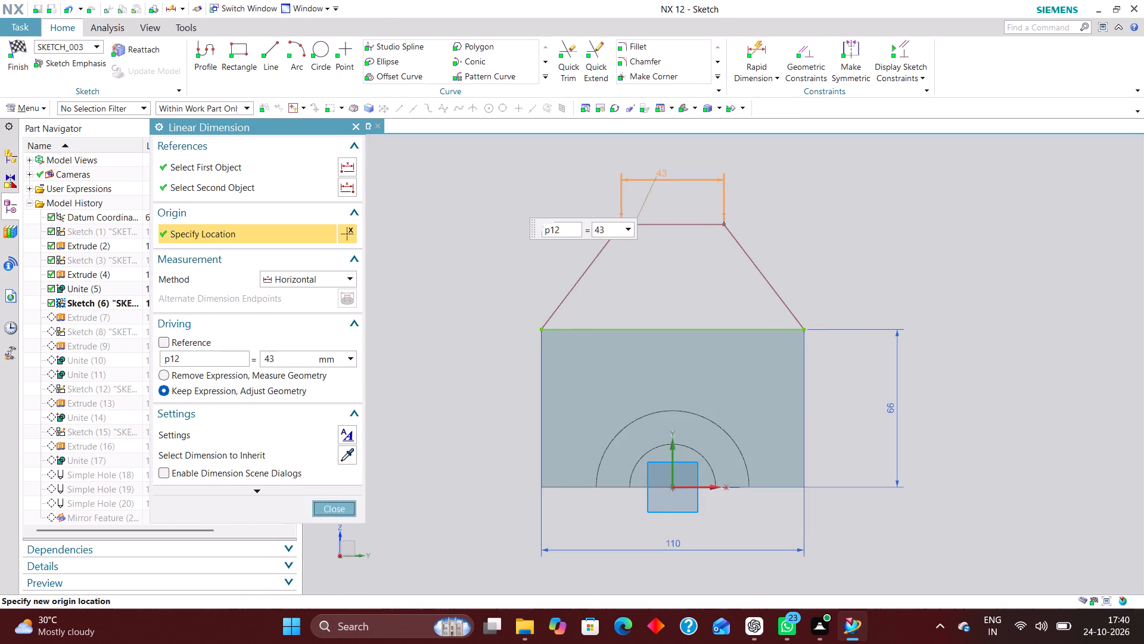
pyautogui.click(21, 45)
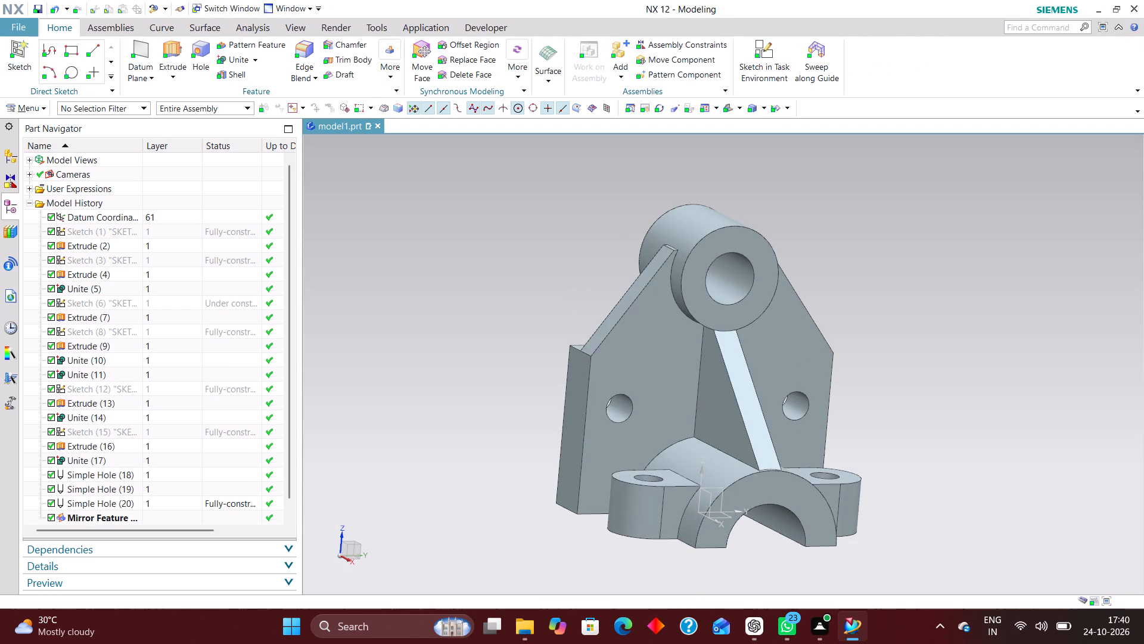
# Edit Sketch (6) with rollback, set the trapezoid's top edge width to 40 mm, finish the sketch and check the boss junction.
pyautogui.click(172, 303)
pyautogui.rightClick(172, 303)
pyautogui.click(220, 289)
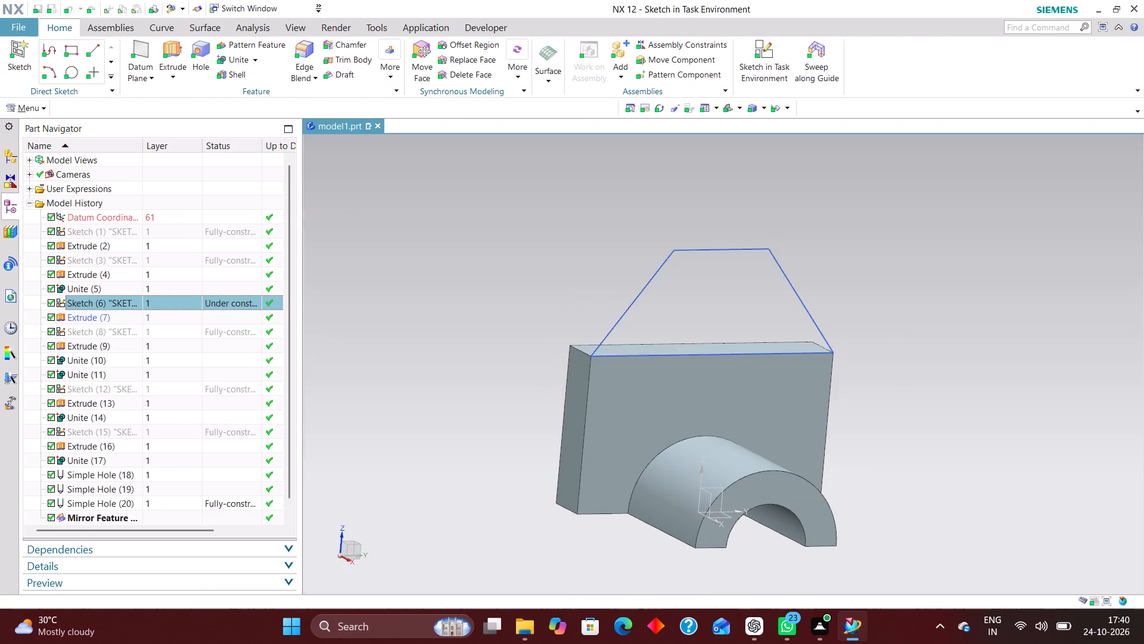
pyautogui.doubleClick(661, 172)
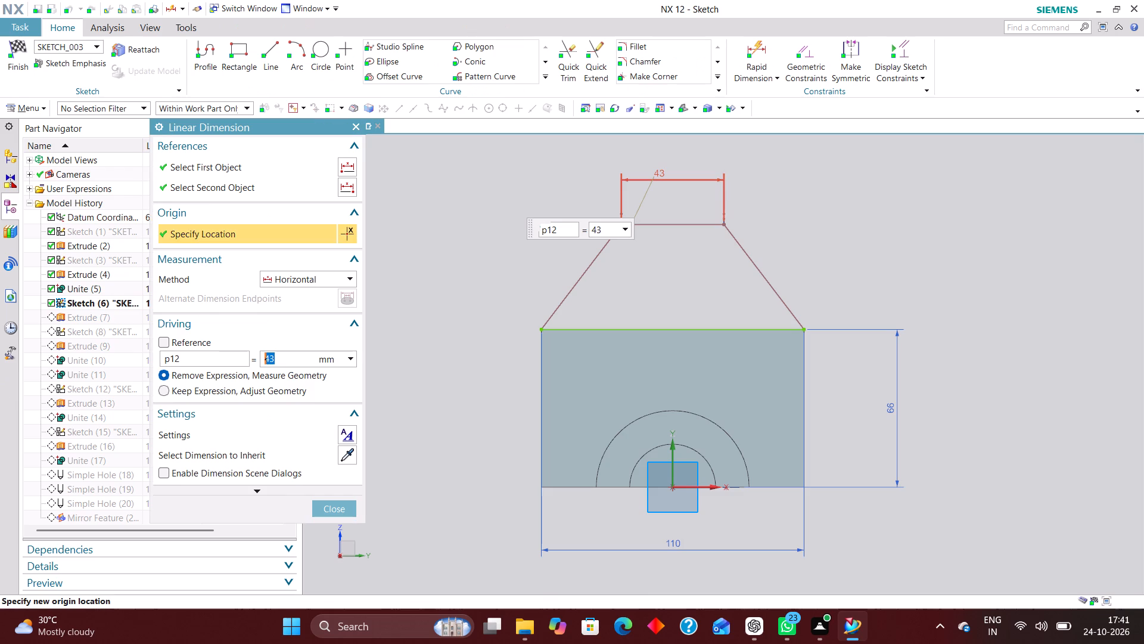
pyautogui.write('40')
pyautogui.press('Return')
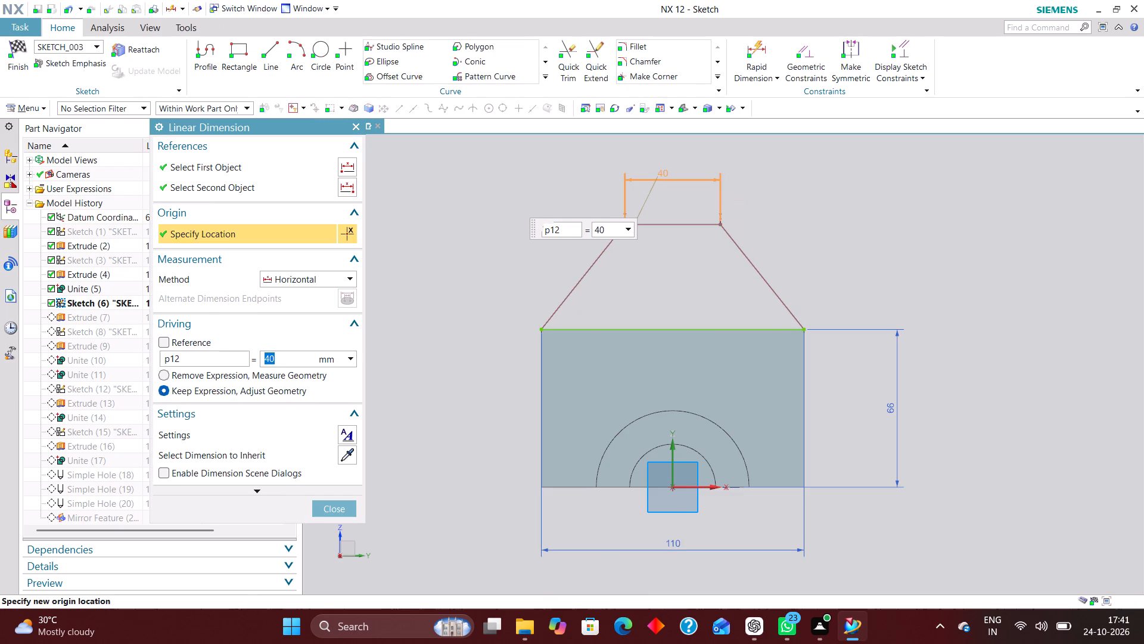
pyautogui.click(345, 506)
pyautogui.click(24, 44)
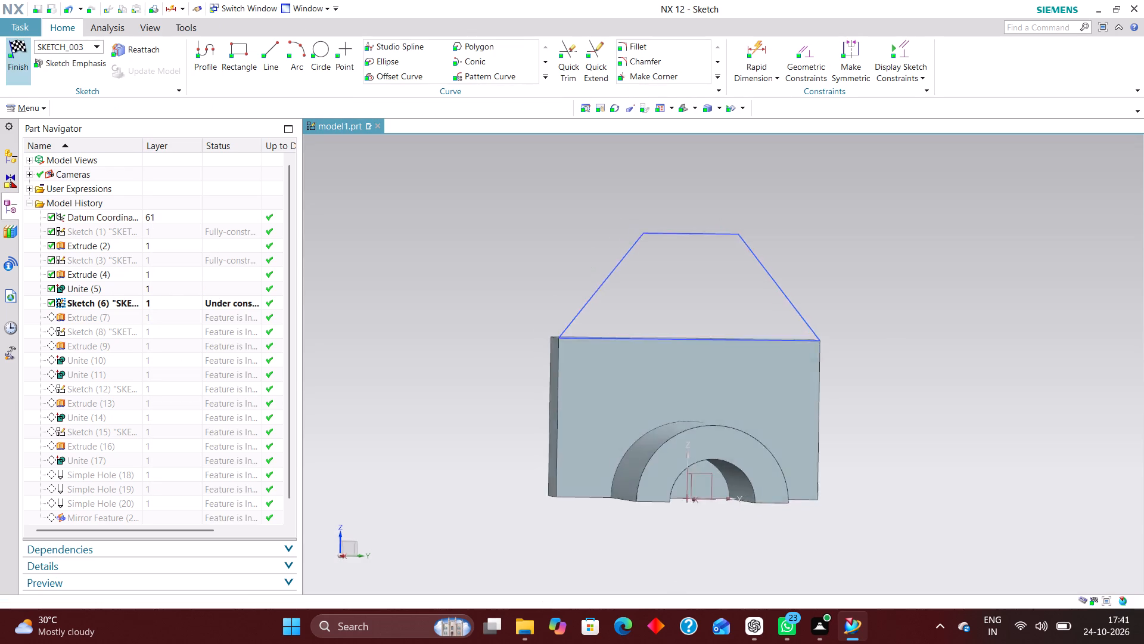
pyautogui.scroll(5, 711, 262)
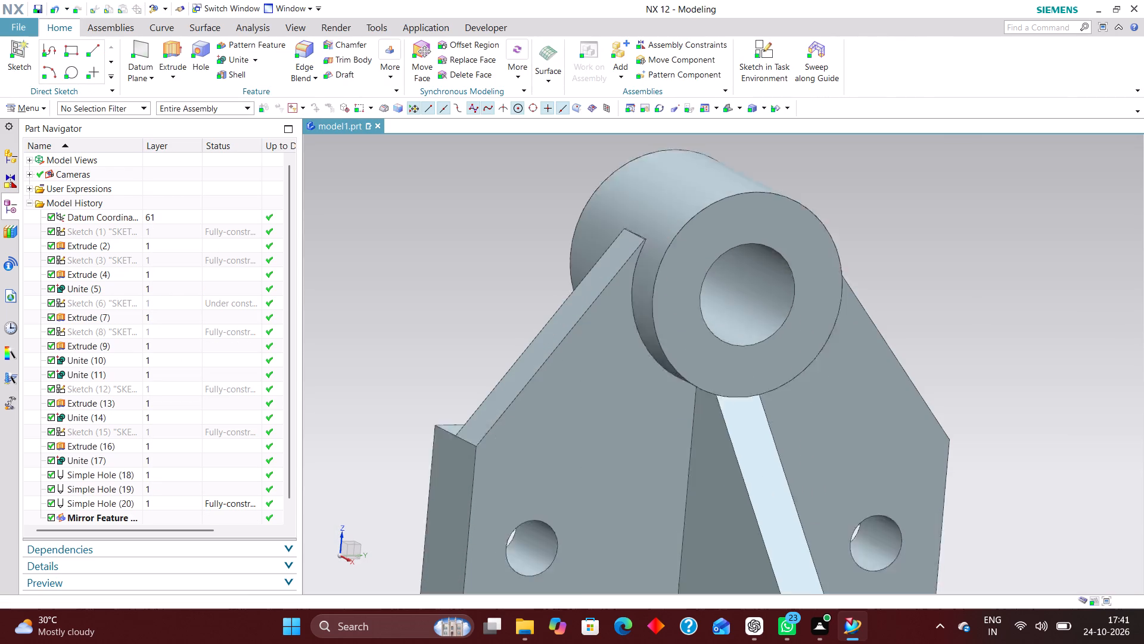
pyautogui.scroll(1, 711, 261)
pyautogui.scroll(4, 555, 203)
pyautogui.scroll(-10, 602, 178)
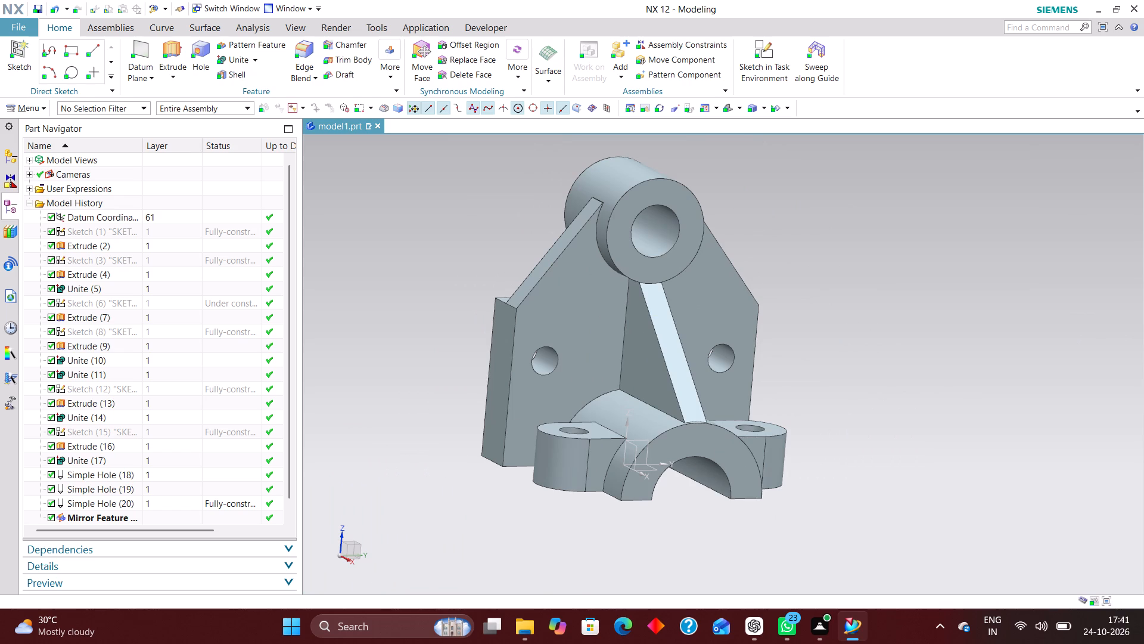
# Edit Sketch (6) with rollback, set the trapezoid's top edge width to 39 mm, finish the sketch and dismiss the update report.
pyautogui.click(191, 298)
pyautogui.rightClick(191, 298)
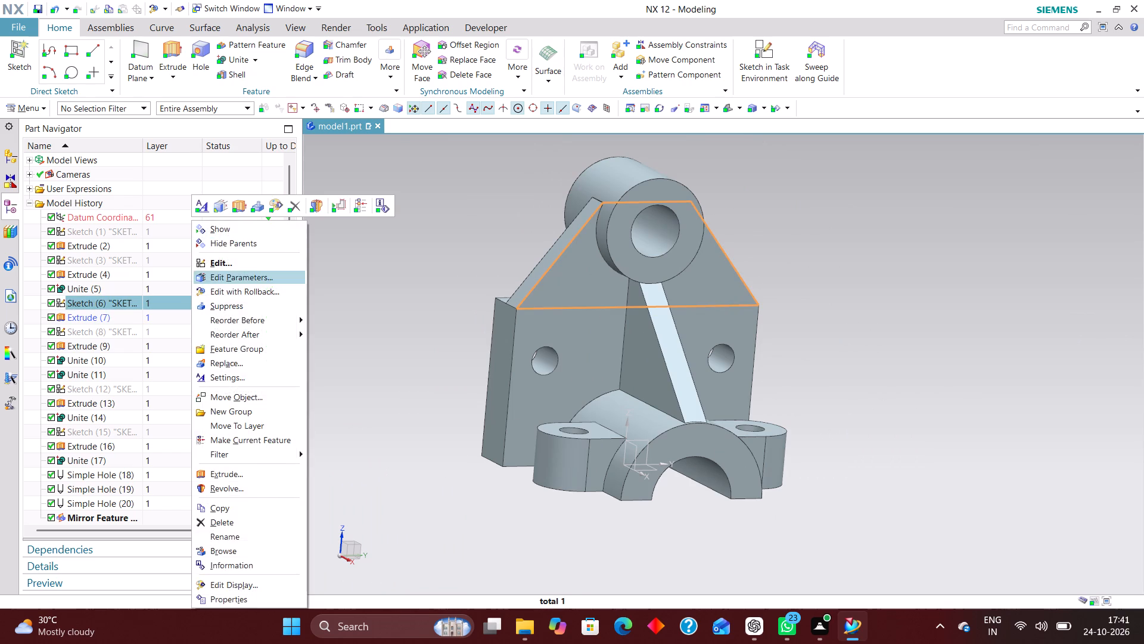
pyautogui.click(276, 289)
pyautogui.doubleClick(663, 169)
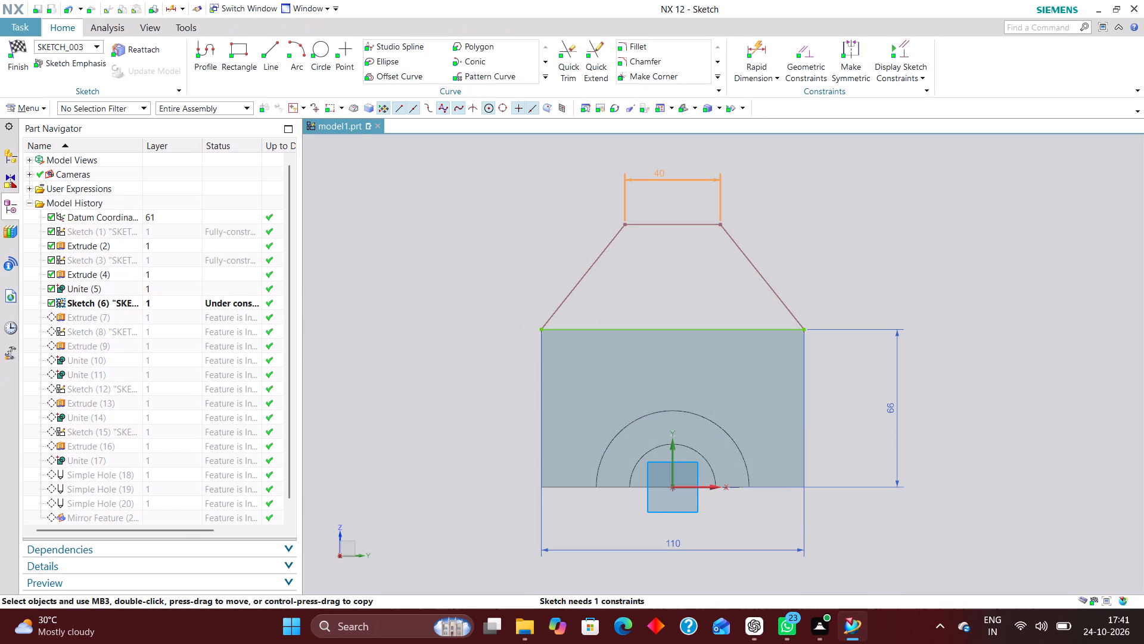
pyautogui.write('39')
pyautogui.press('Return')
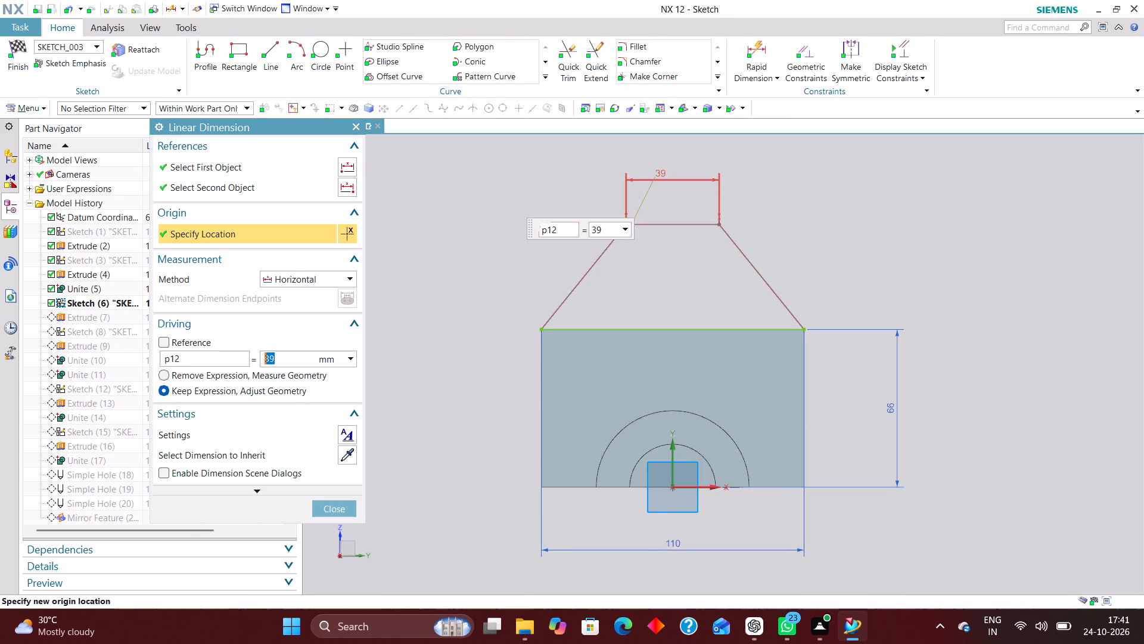
pyautogui.click(319, 504)
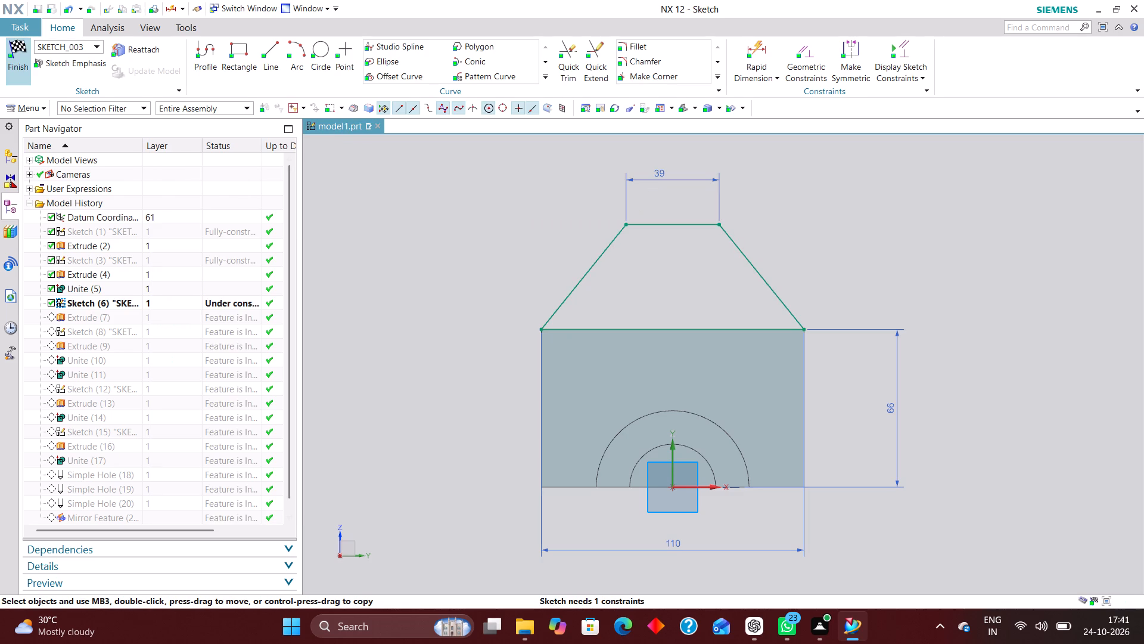
pyautogui.click(25, 49)
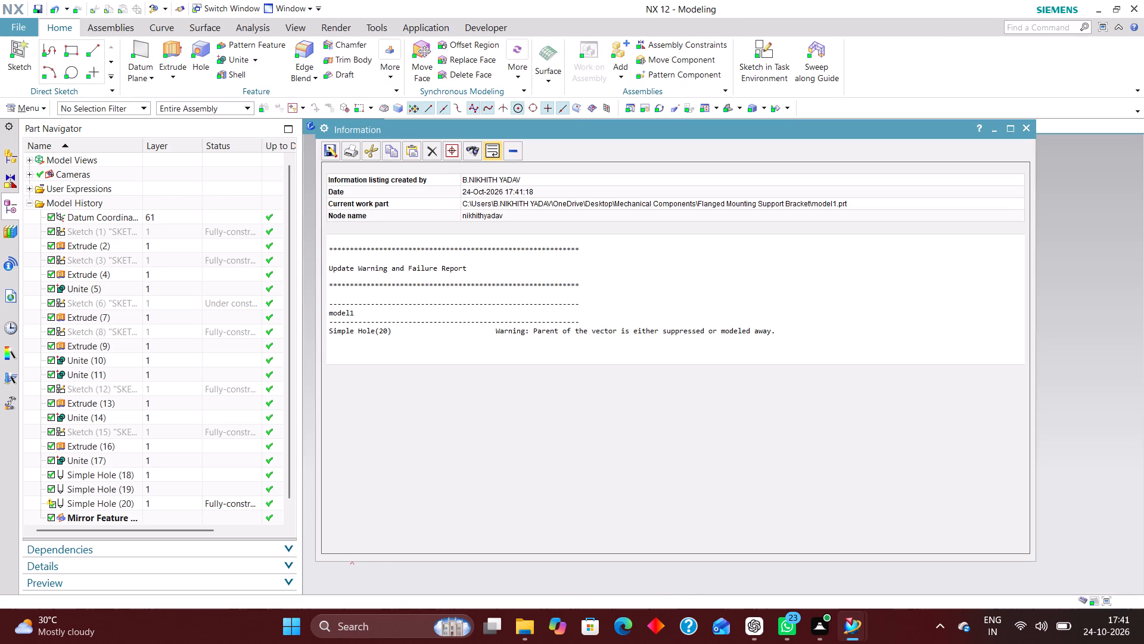
pyautogui.click(1028, 131)
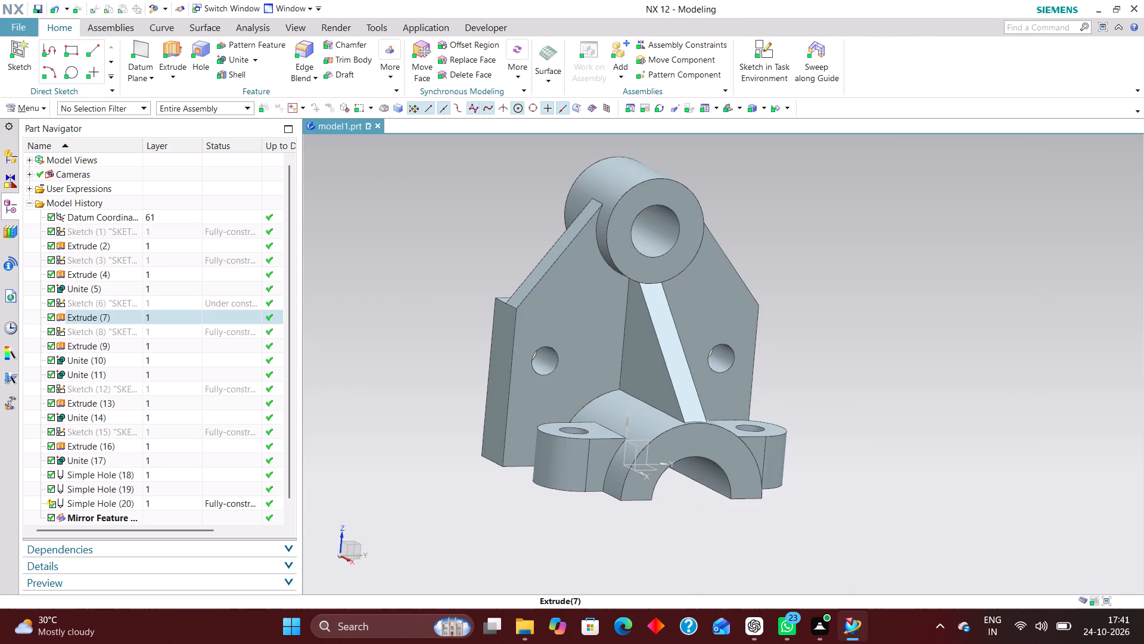
# Examine the updated bracket from the front, back, sides and underside, including where the upper plate meets the cylindrical boss, ending in isometric view.
pyautogui.scroll(6, 601, 196)
pyautogui.scroll(-3, 621, 208)
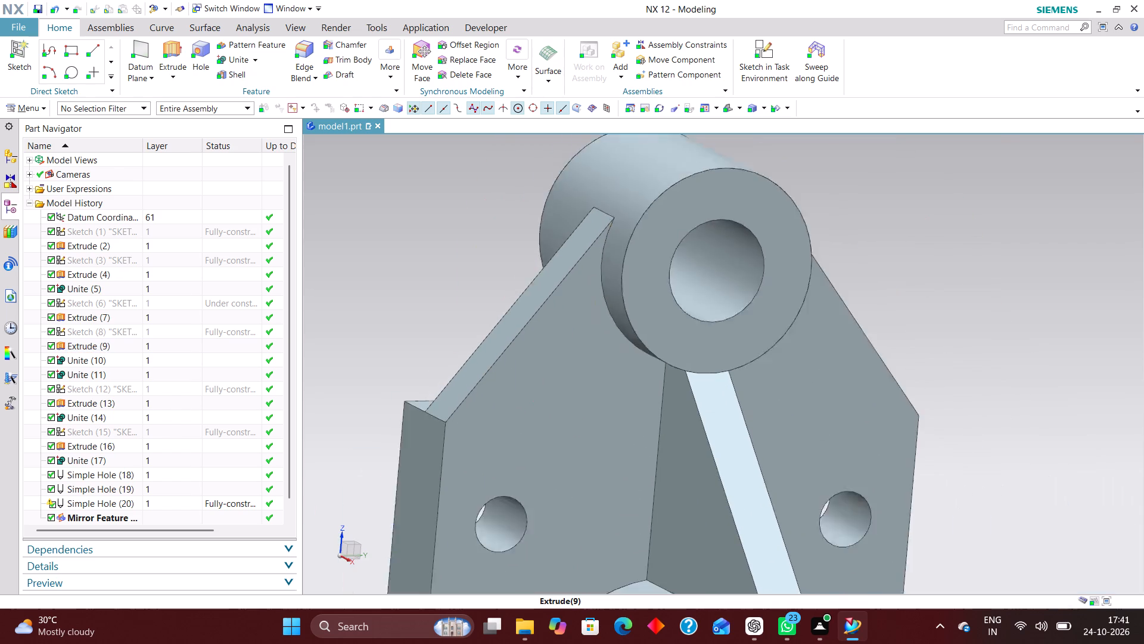
pyautogui.scroll(-2, 621, 208)
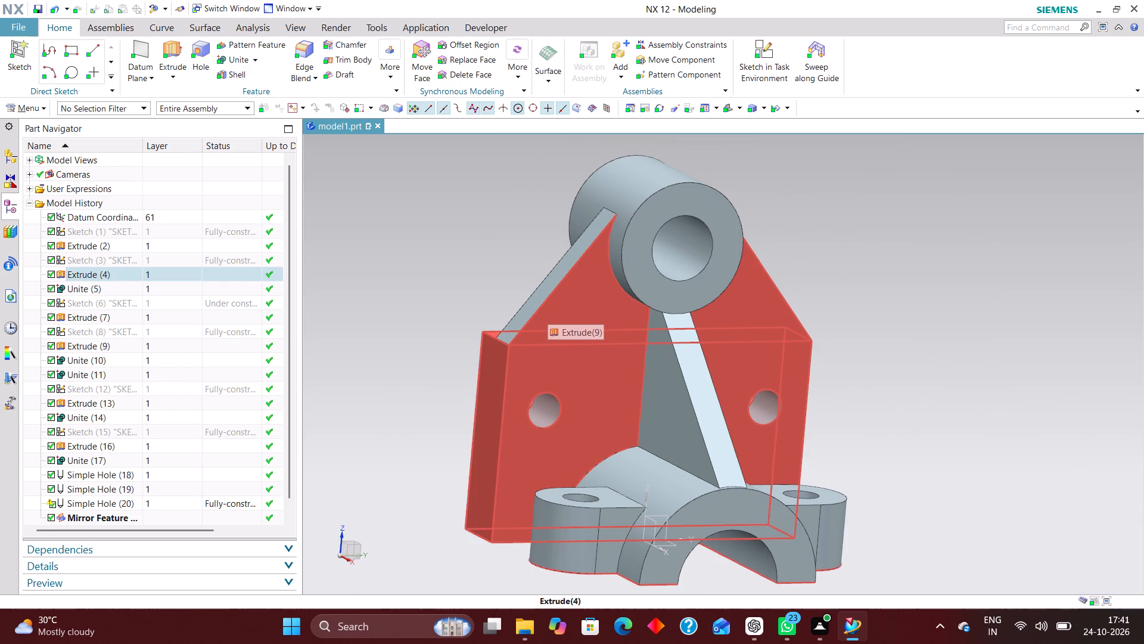
pyautogui.moveTo(935, 330); pyautogui.dragTo(911, 301, button='middle')
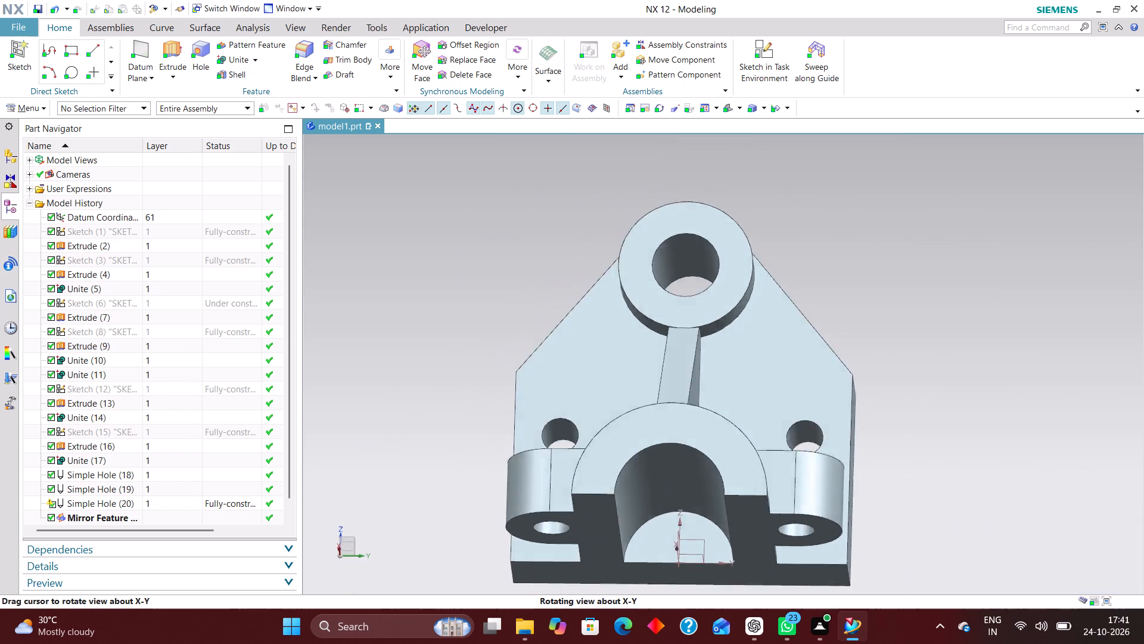
pyautogui.moveTo(911, 301); pyautogui.dragTo(842, 420, button='middle')
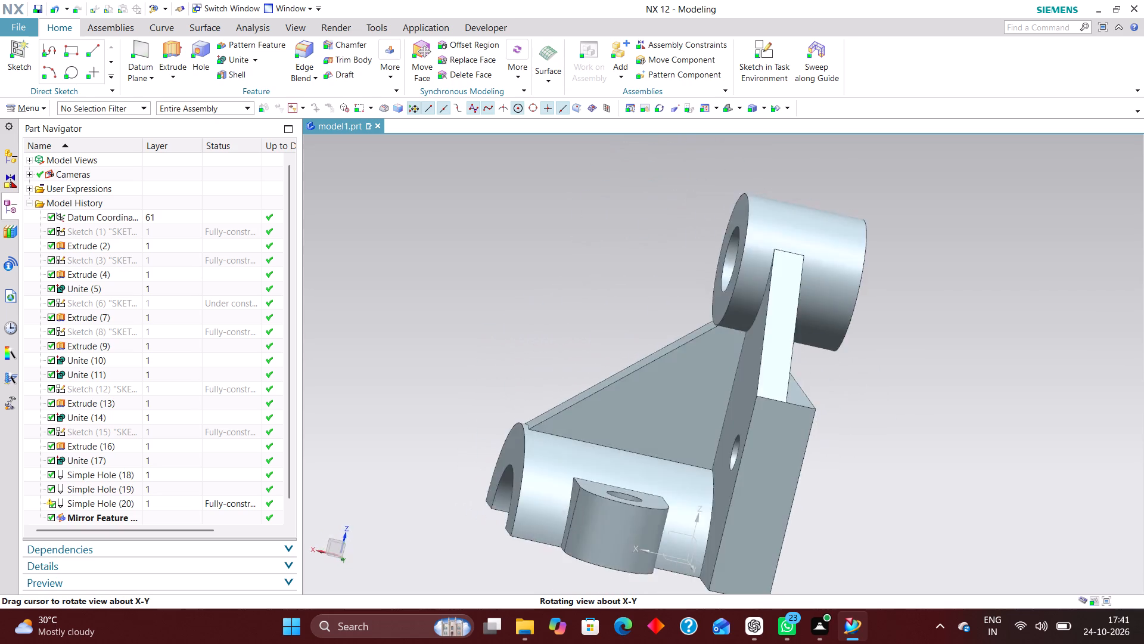
pyautogui.moveTo(842, 420); pyautogui.dragTo(1011, 431, button='middle')
pyautogui.moveTo(1004, 398); pyautogui.dragTo(954, 413, button='middle')
pyautogui.press('End')
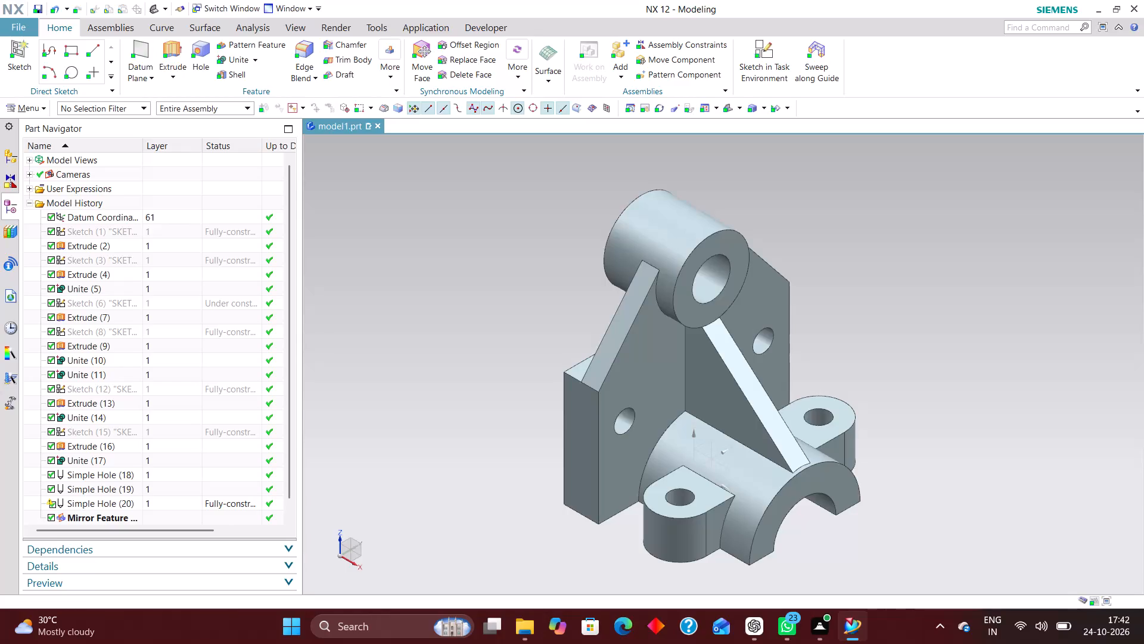
pyautogui.moveTo(937, 428); pyautogui.dragTo(937, 416, button='middle')
pyautogui.moveTo(937, 416); pyautogui.dragTo(954, 371, button='middle')
pyautogui.scroll(-2, 793, 365)
pyautogui.moveTo(910, 369); pyautogui.dragTo(906, 432, button='middle')
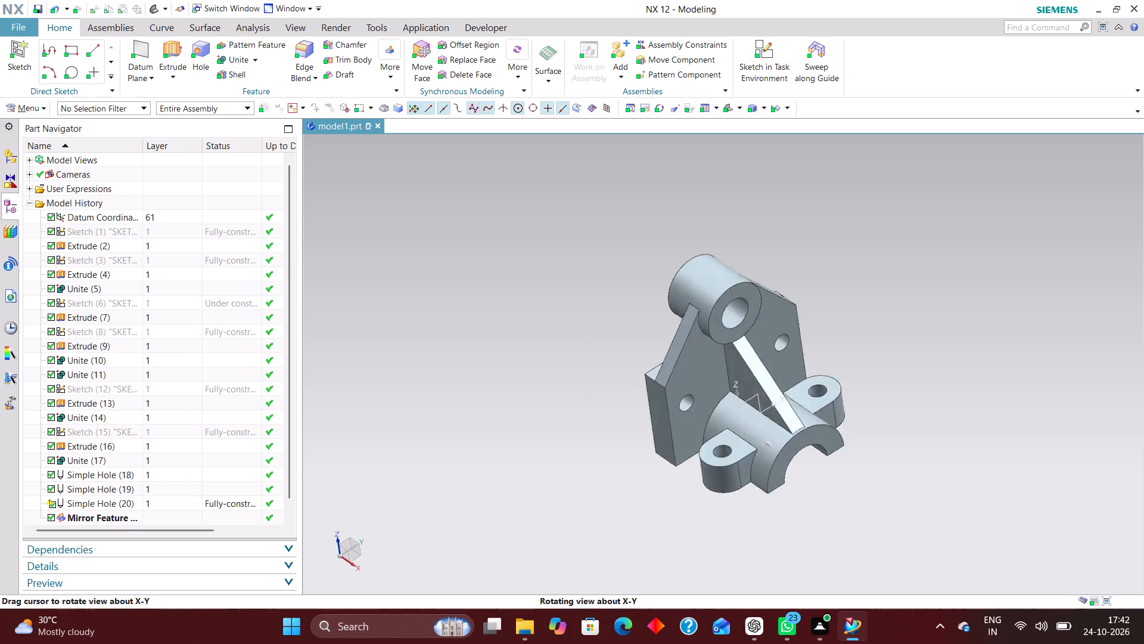
pyautogui.moveTo(906, 432); pyautogui.dragTo(935, 289, button='middle')
pyautogui.moveTo(813, 339); pyautogui.dragTo(835, 442, button='middle')
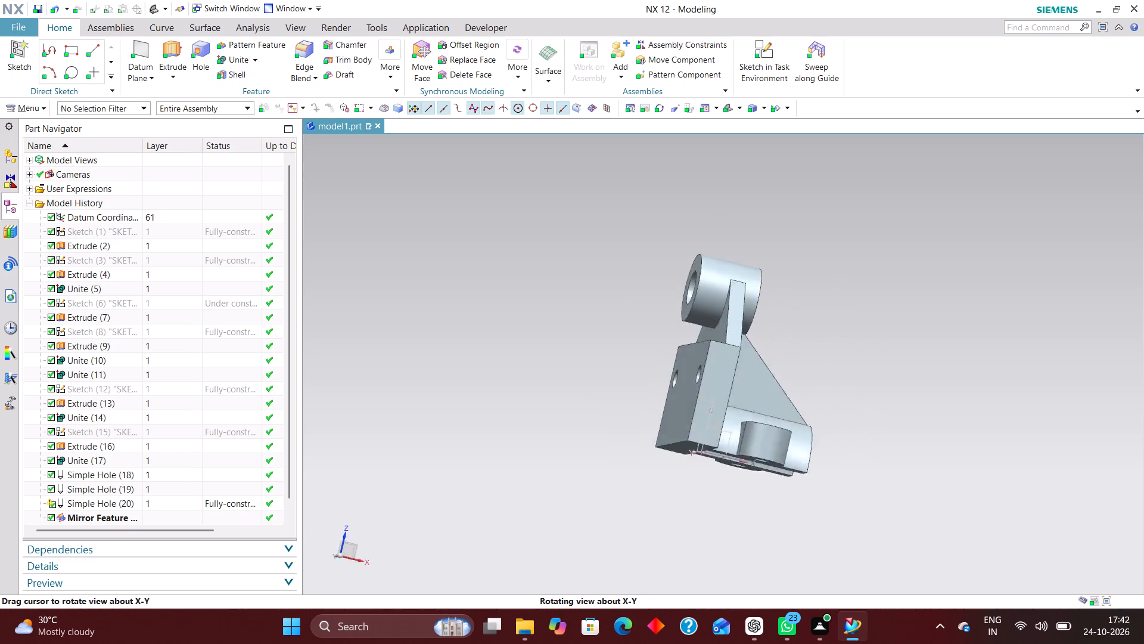
pyautogui.moveTo(835, 442); pyautogui.dragTo(813, 431, button='middle')
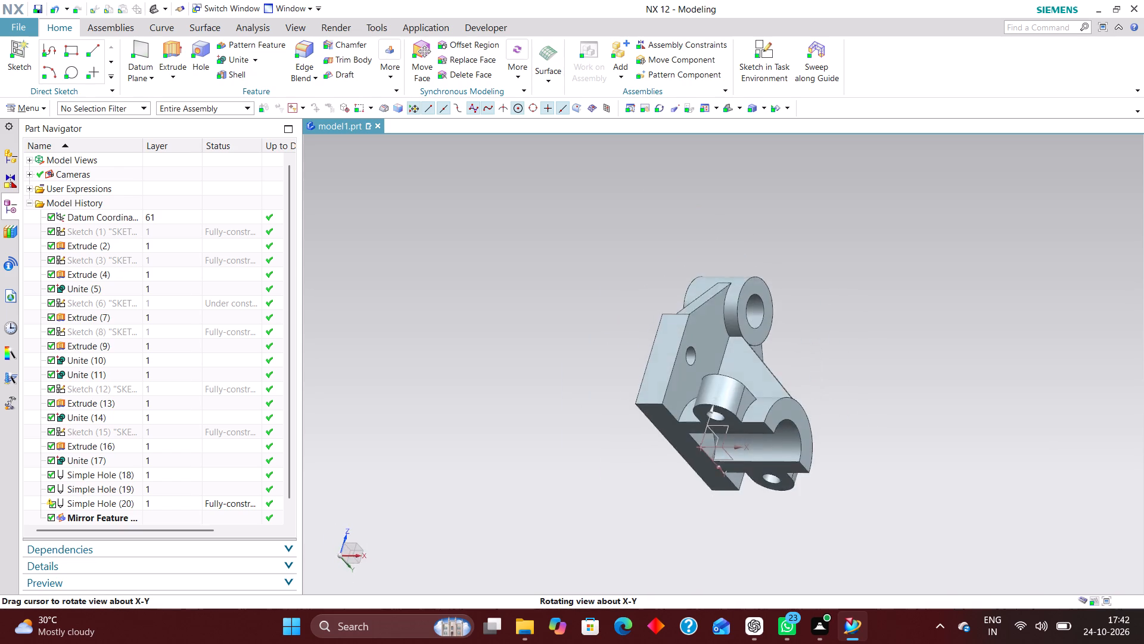
pyautogui.moveTo(813, 431); pyautogui.dragTo(888, 472, button='middle')
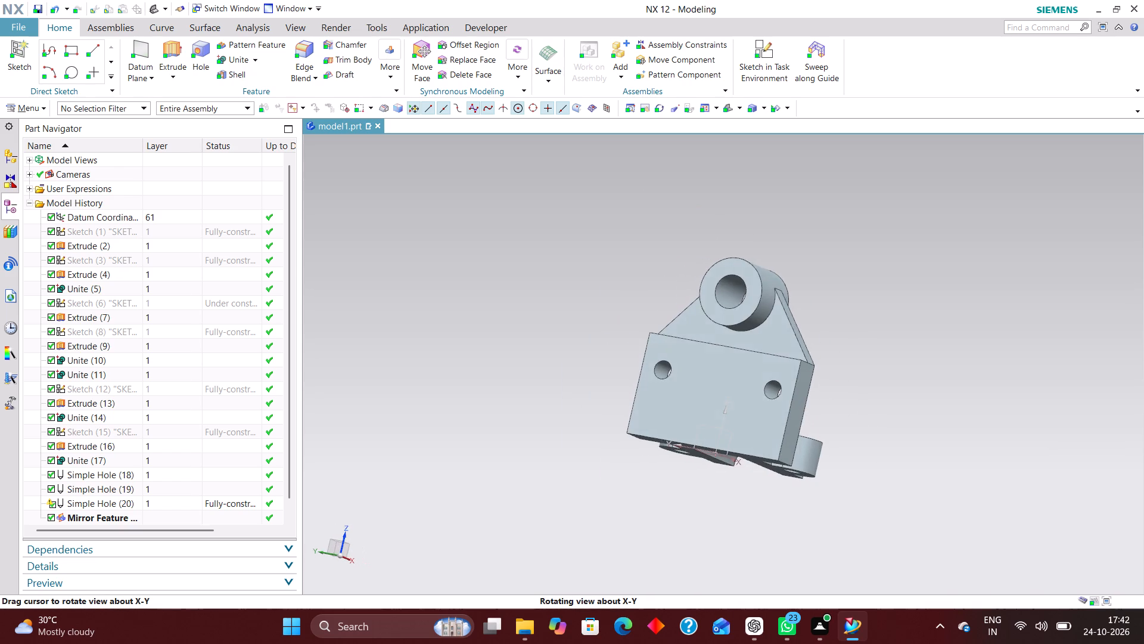
pyautogui.moveTo(888, 472); pyautogui.dragTo(825, 463, button='middle')
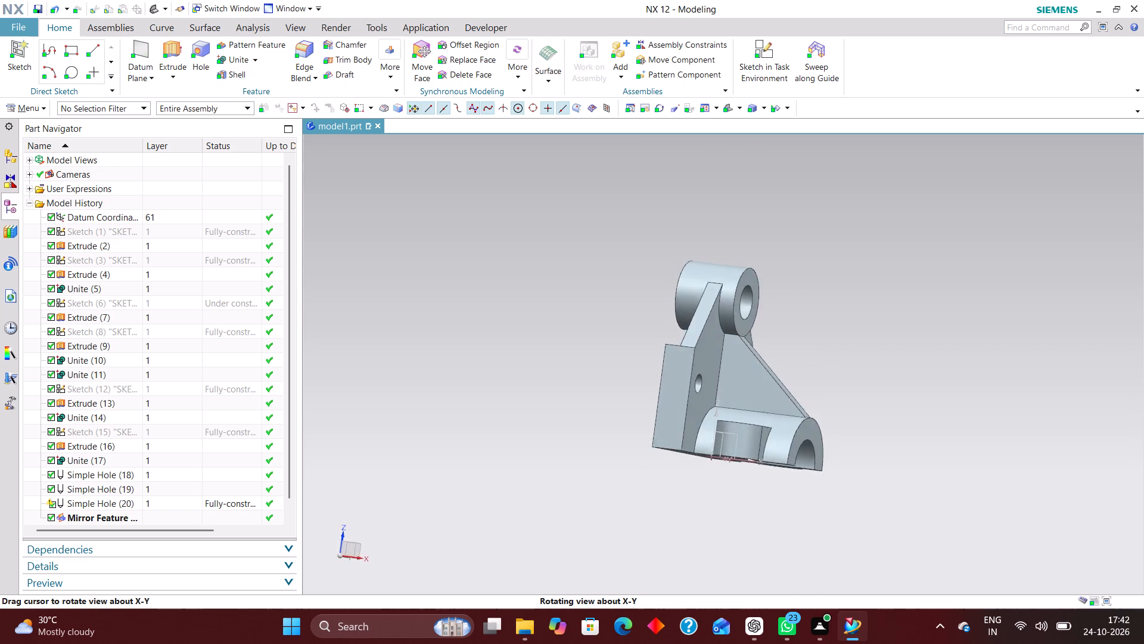
pyautogui.moveTo(825, 463); pyautogui.dragTo(782, 425, button='middle')
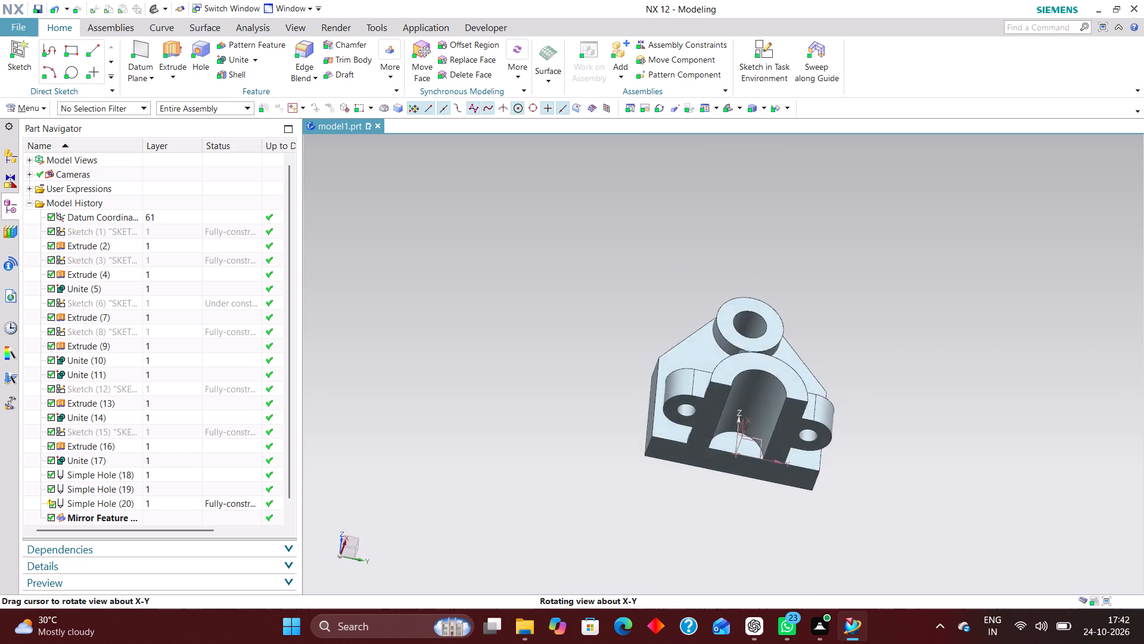
pyautogui.moveTo(782, 425); pyautogui.dragTo(907, 484, button='middle')
pyautogui.moveTo(887, 482); pyautogui.dragTo(788, 465, button='middle')
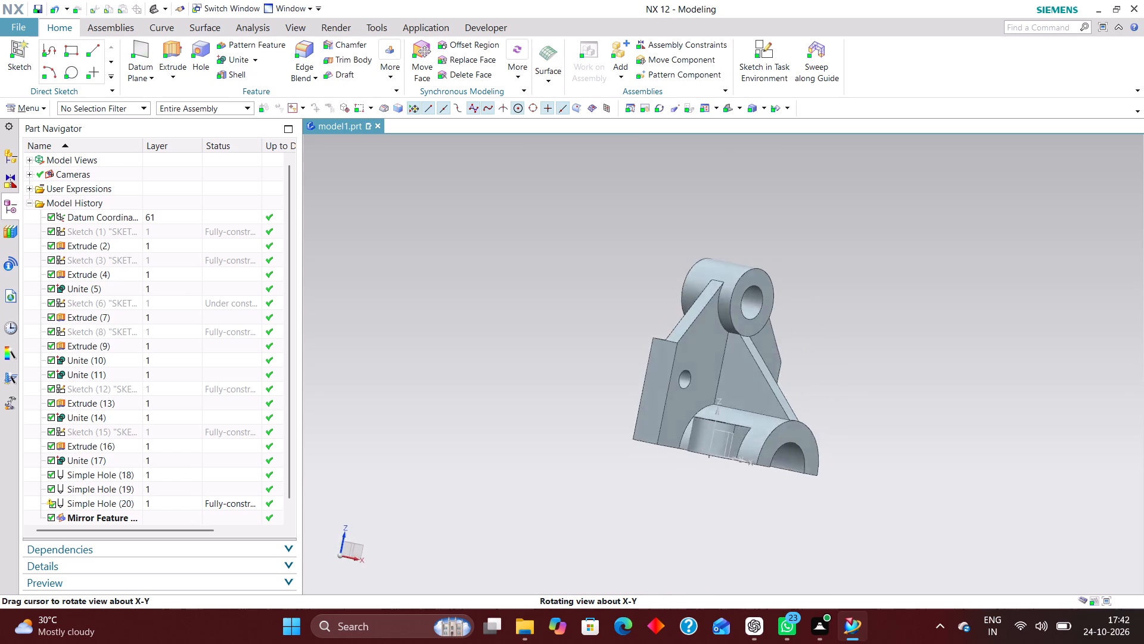
pyautogui.moveTo(788, 465); pyautogui.dragTo(800, 504, button='middle')
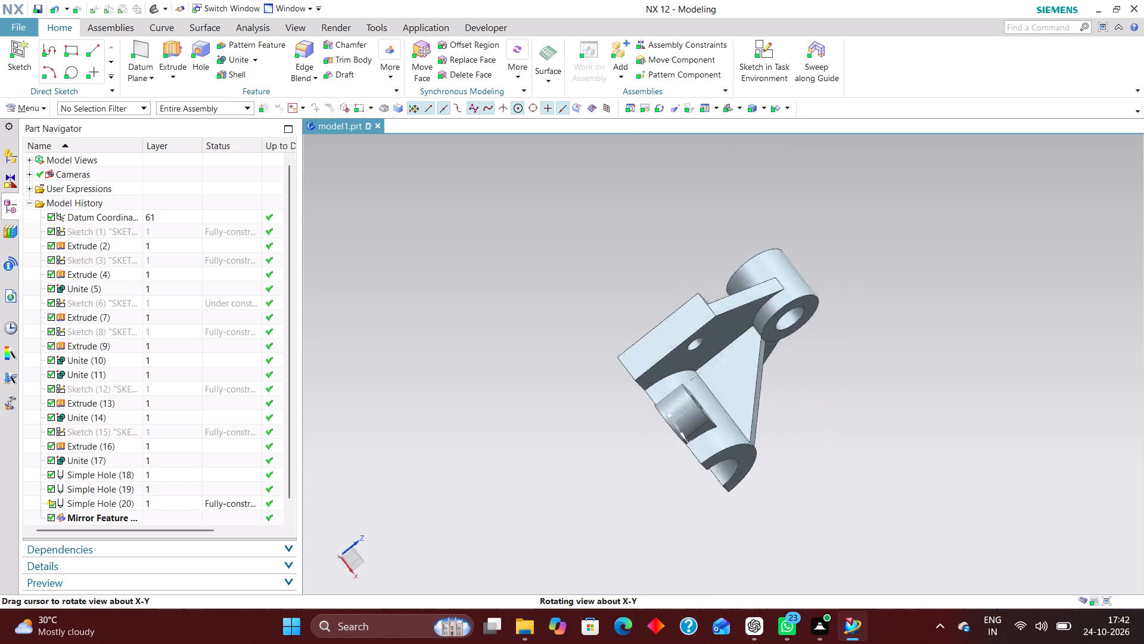
pyautogui.moveTo(800, 504); pyautogui.dragTo(778, 521, button='middle')
pyautogui.press('End')
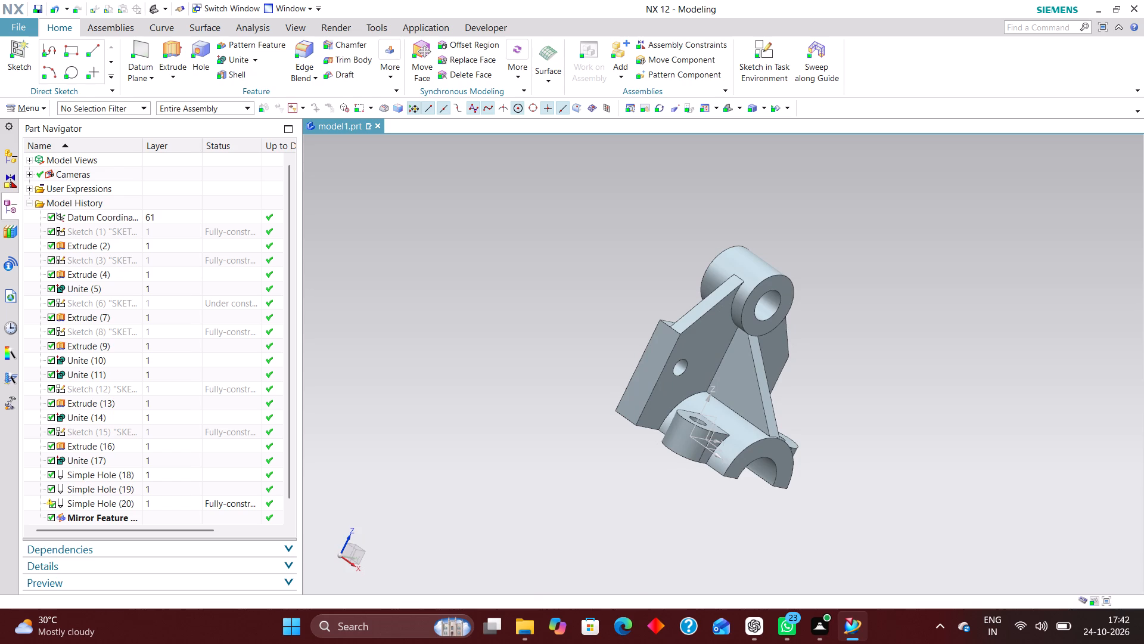
# Restore the isometric view and move the datum coordinate system to layer 220.
pyautogui.press('End')
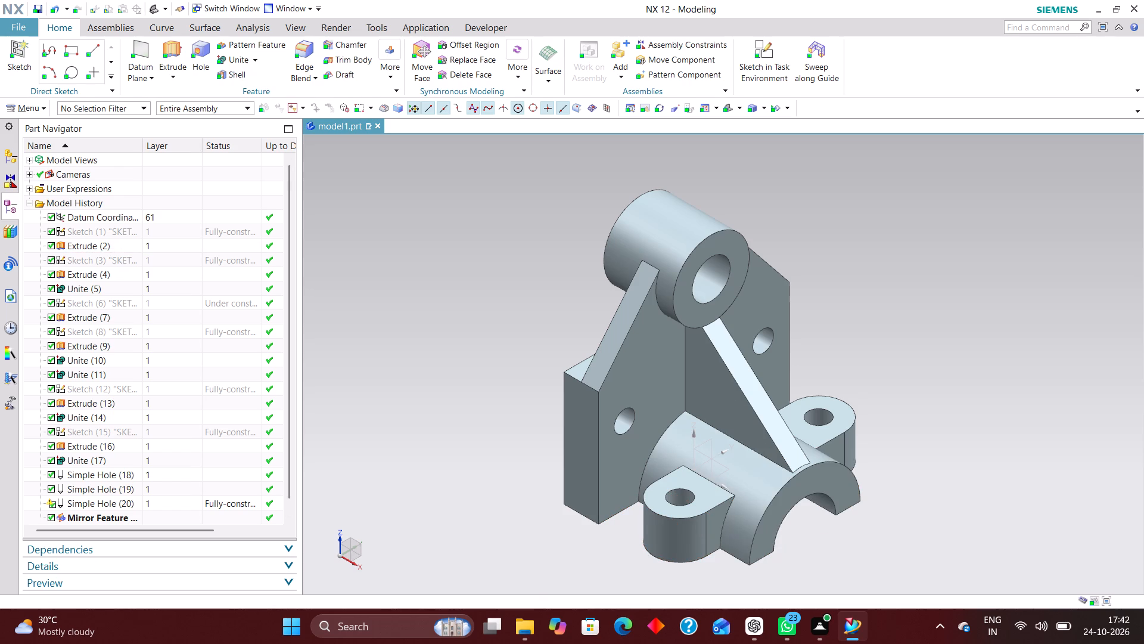
pyautogui.click(158, 231)
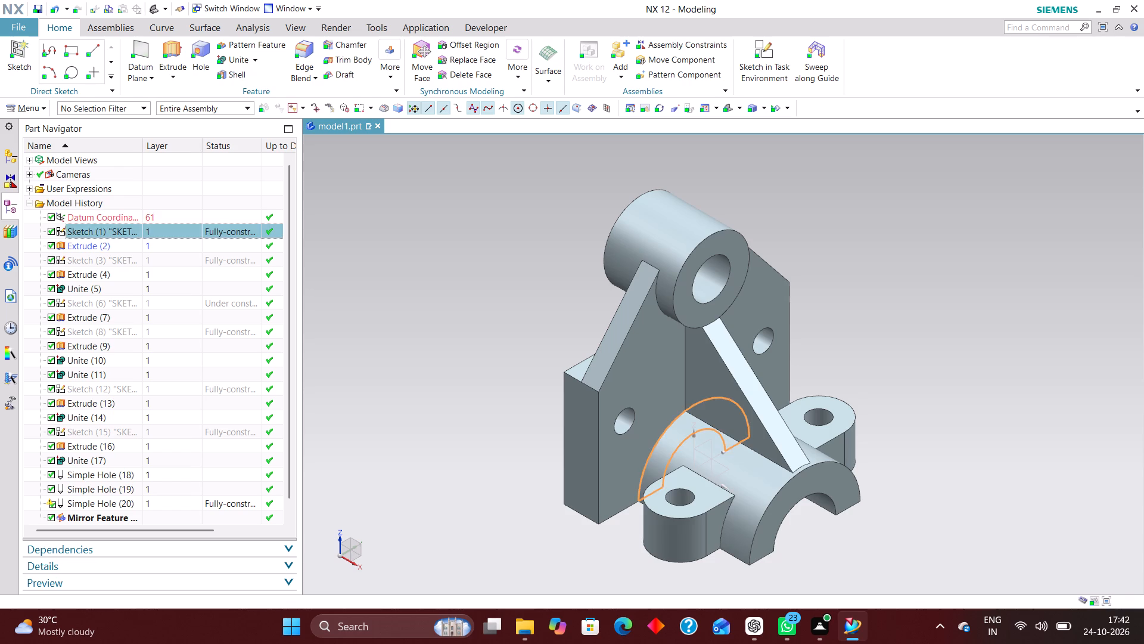
pyautogui.click(160, 218)
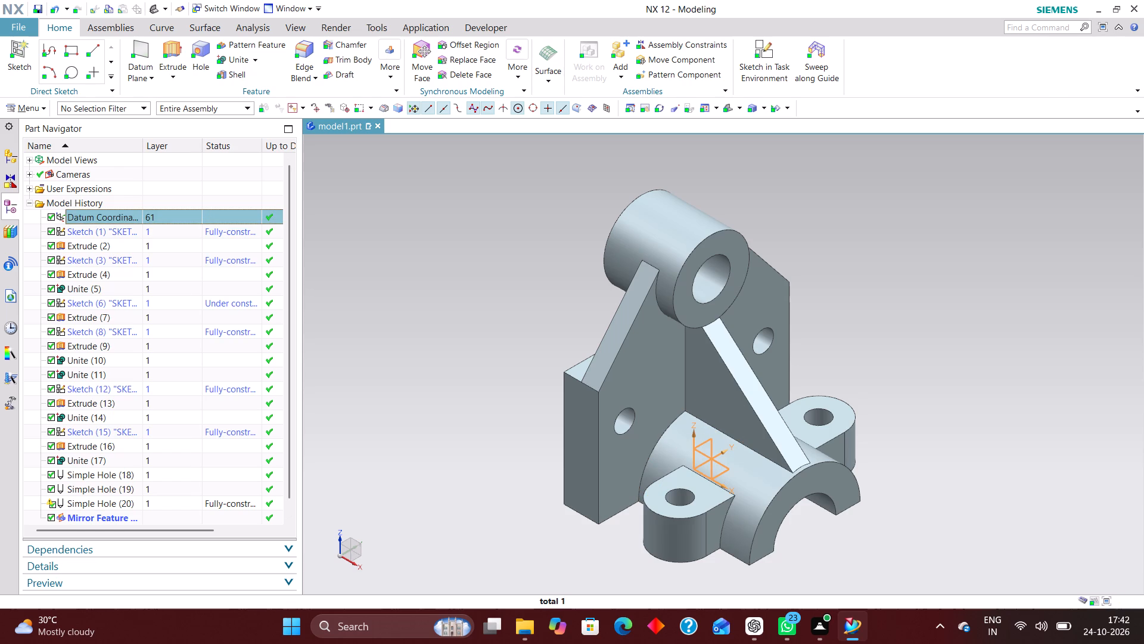
pyautogui.hotkey('ctrl', 'j')
pyautogui.write('220')
pyautogui.press('Return')
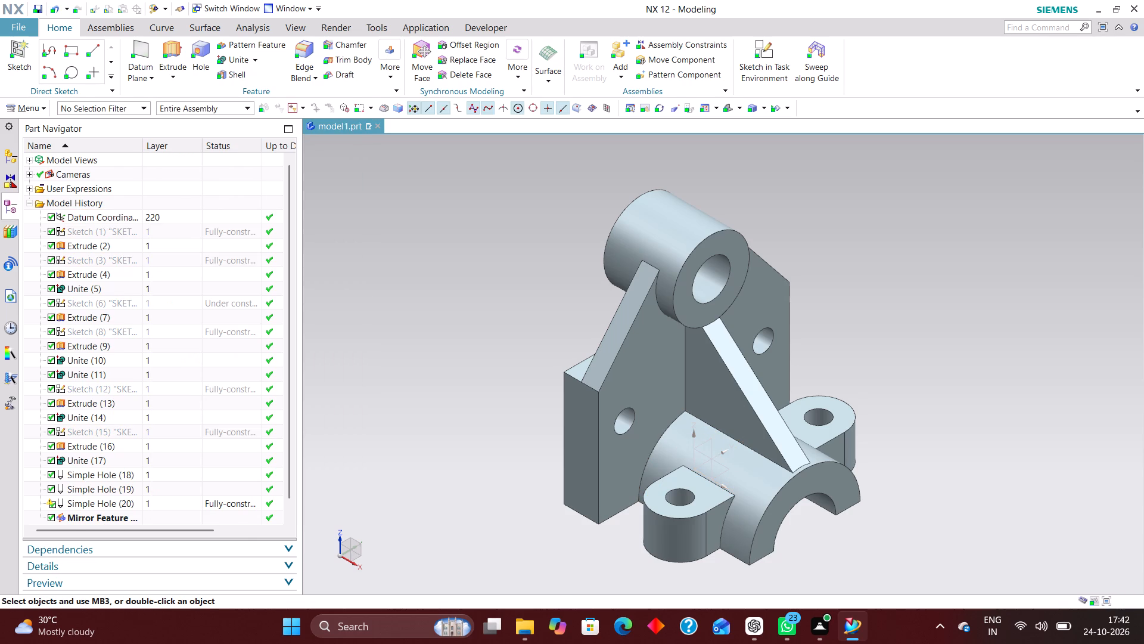
# Move Sketch (1), the half-ring base profile, to layer 11.
pyautogui.click(189, 228)
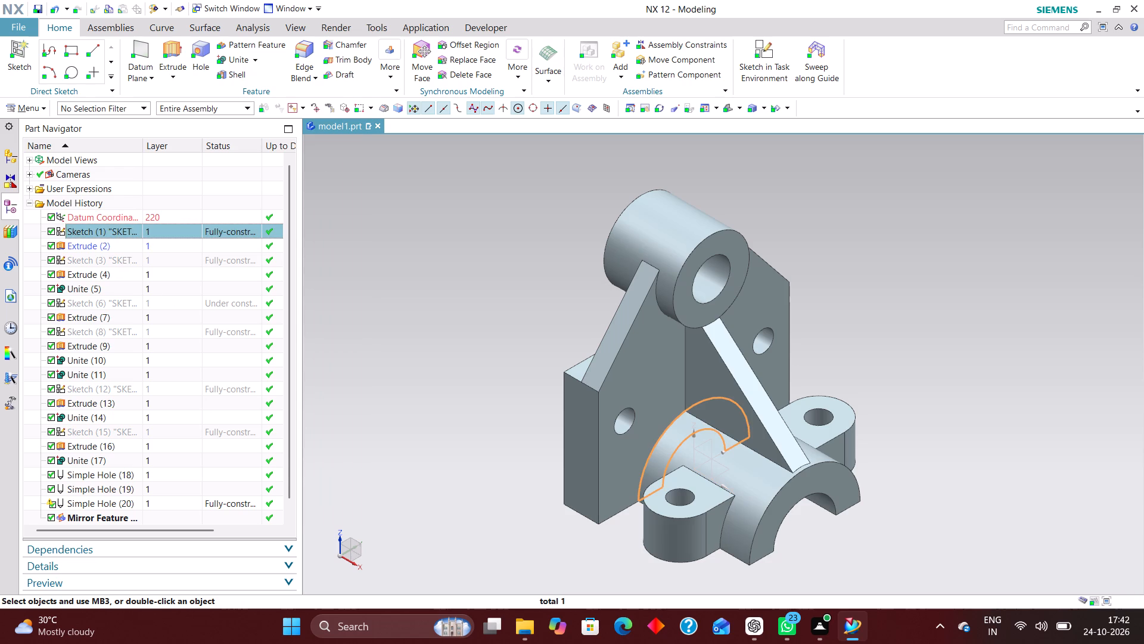
pyautogui.hotkey('ctrl', 'j')
pyautogui.write('11')
pyautogui.press('Return')
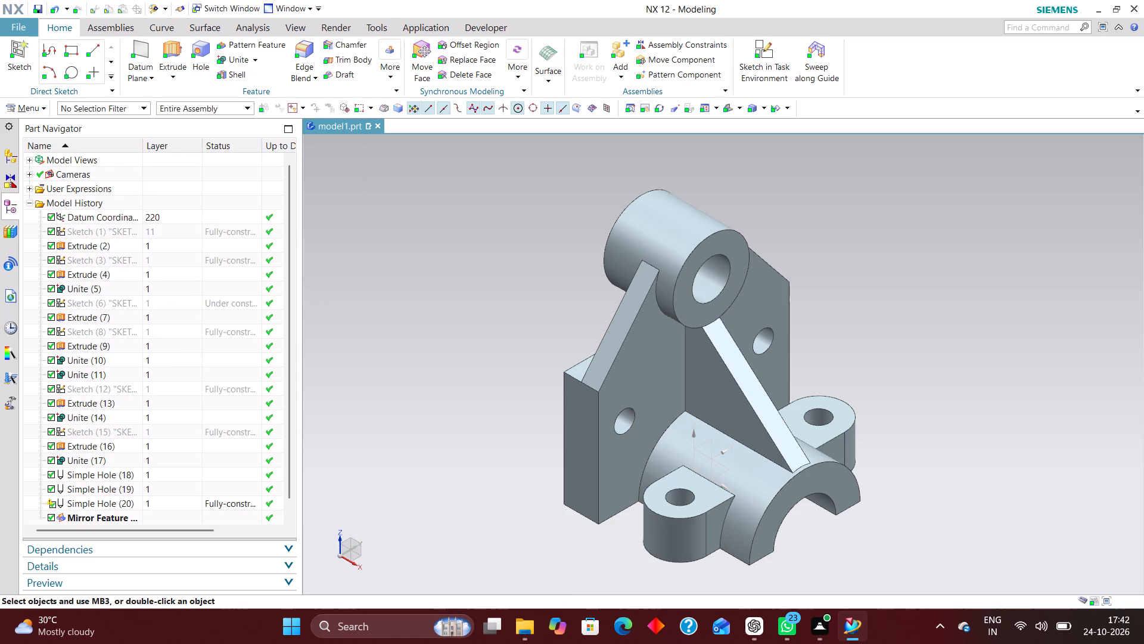
# Move the solid bracket body to layer 2 by way of Extrude (2).
pyautogui.click(167, 246)
pyautogui.hotkey('ctrl', 'j')
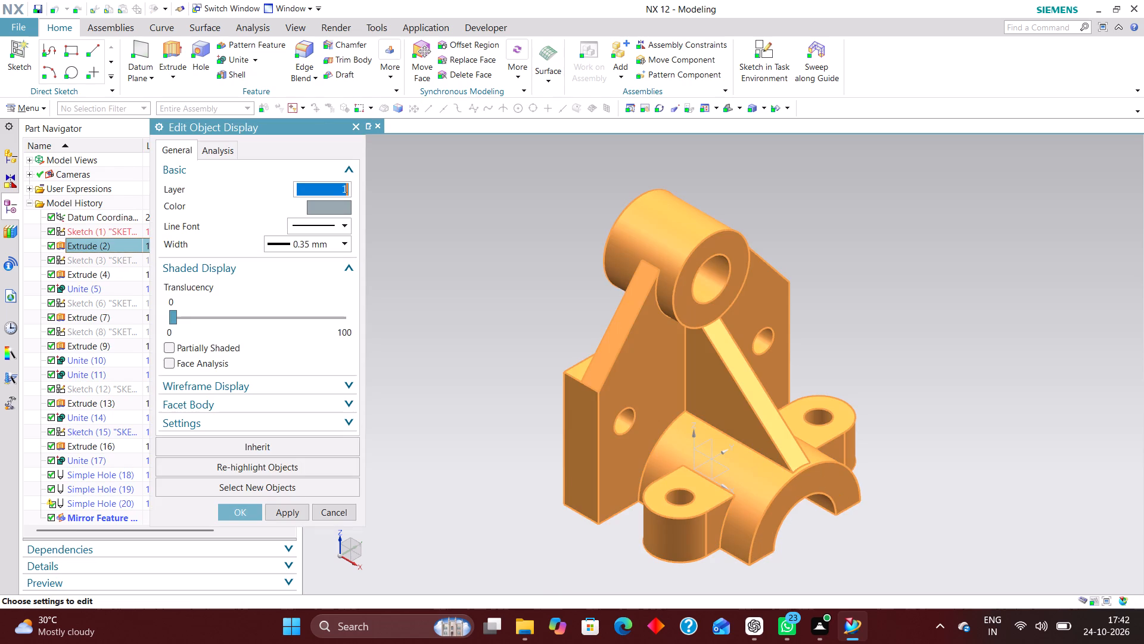
pyautogui.press('2')
pyautogui.press('Return')
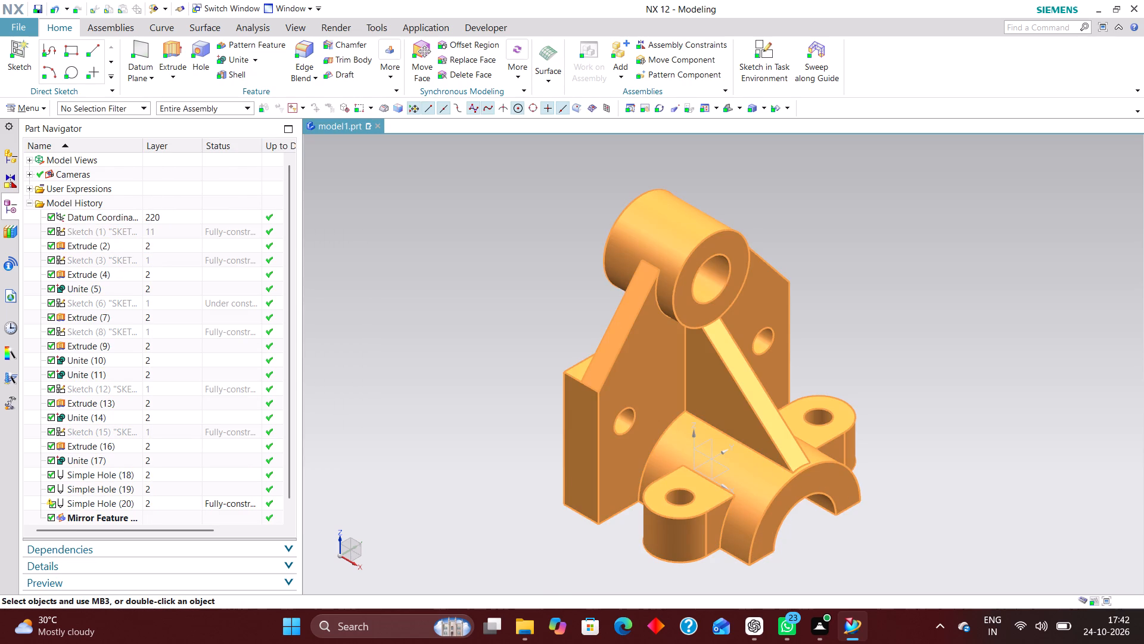
# Move Sketch (3), the back plate rectangle, to layer 12 and Sketch (6), the trapezoid, to layer 13.
pyautogui.click(163, 255)
pyautogui.press('j')
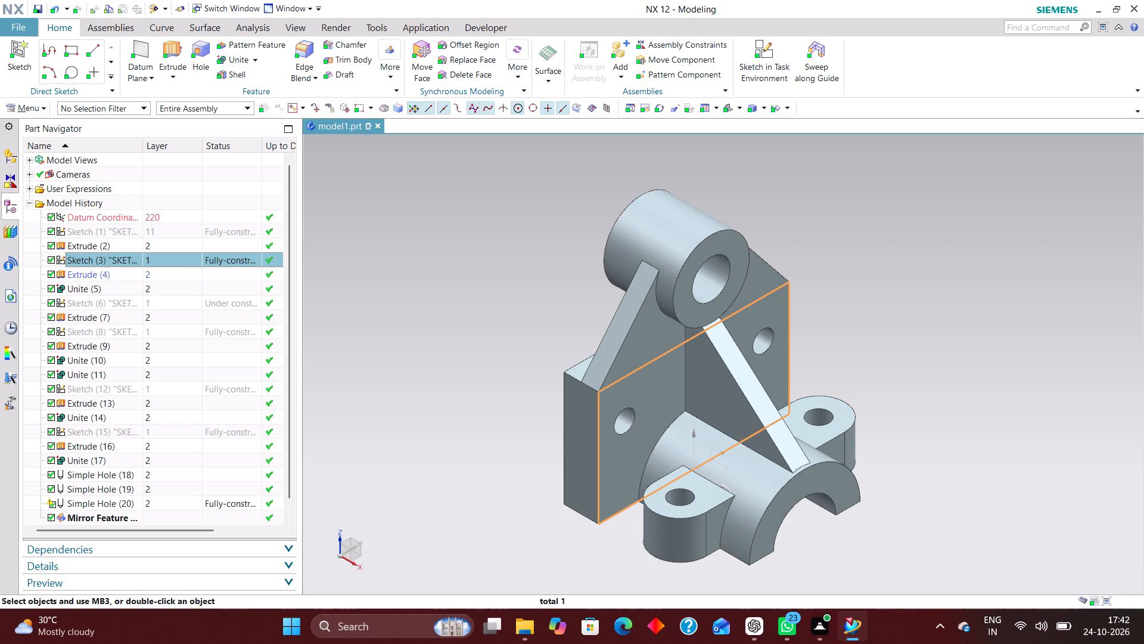
pyautogui.hotkey('ctrl', 'j')
pyautogui.write('12')
pyautogui.press('Return')
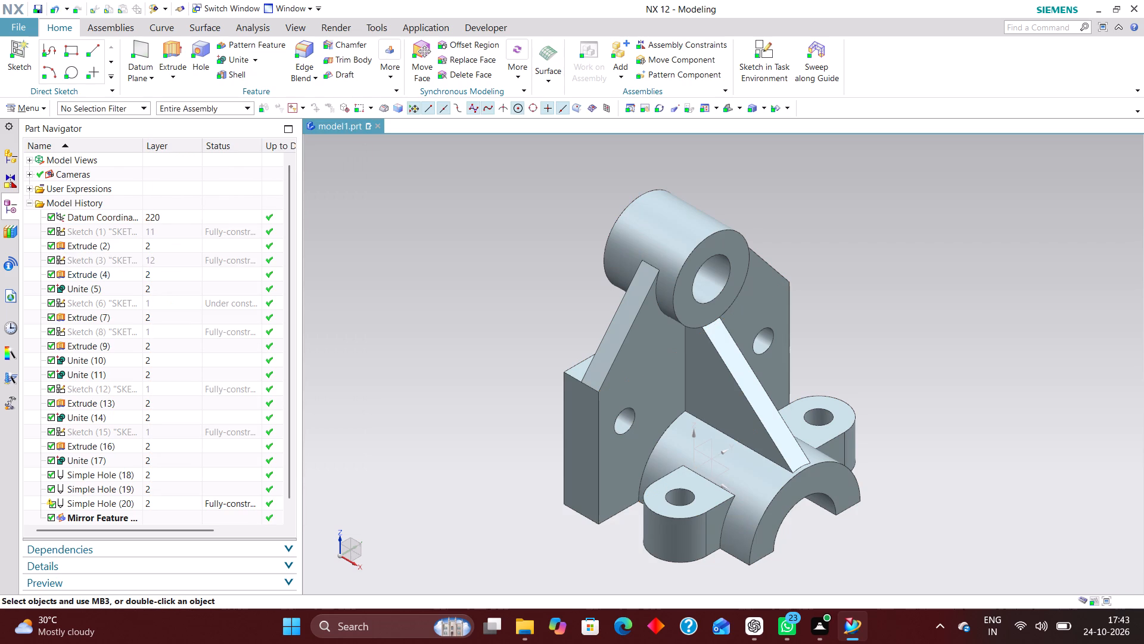
pyautogui.click(153, 305)
pyautogui.hotkey('ctrl', 'j')
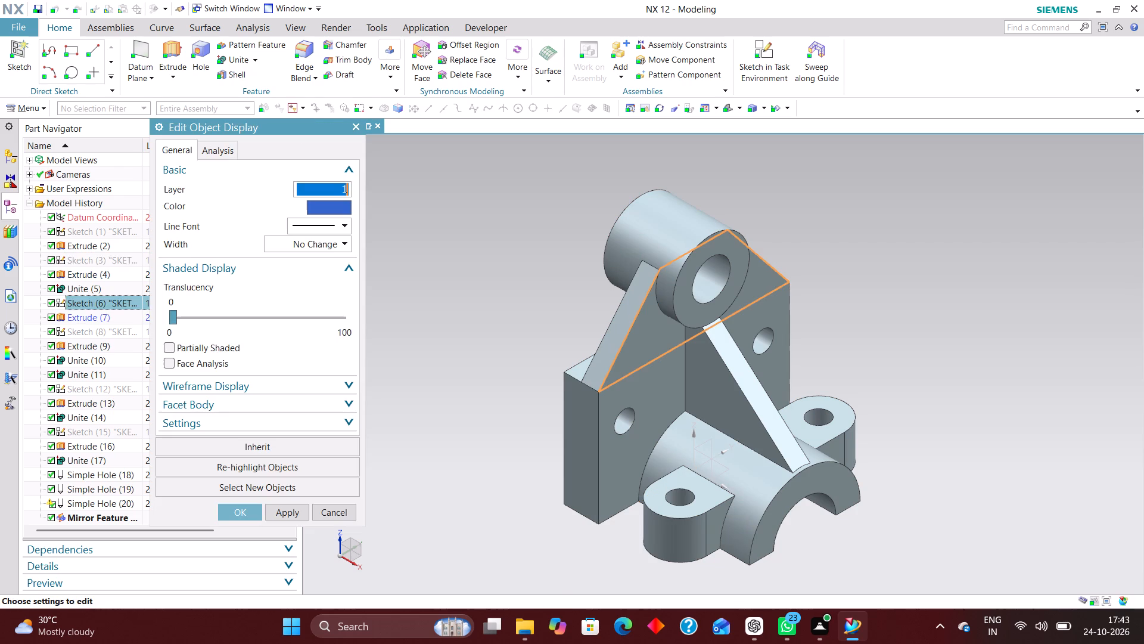
pyautogui.write('13')
pyautogui.press('Return')
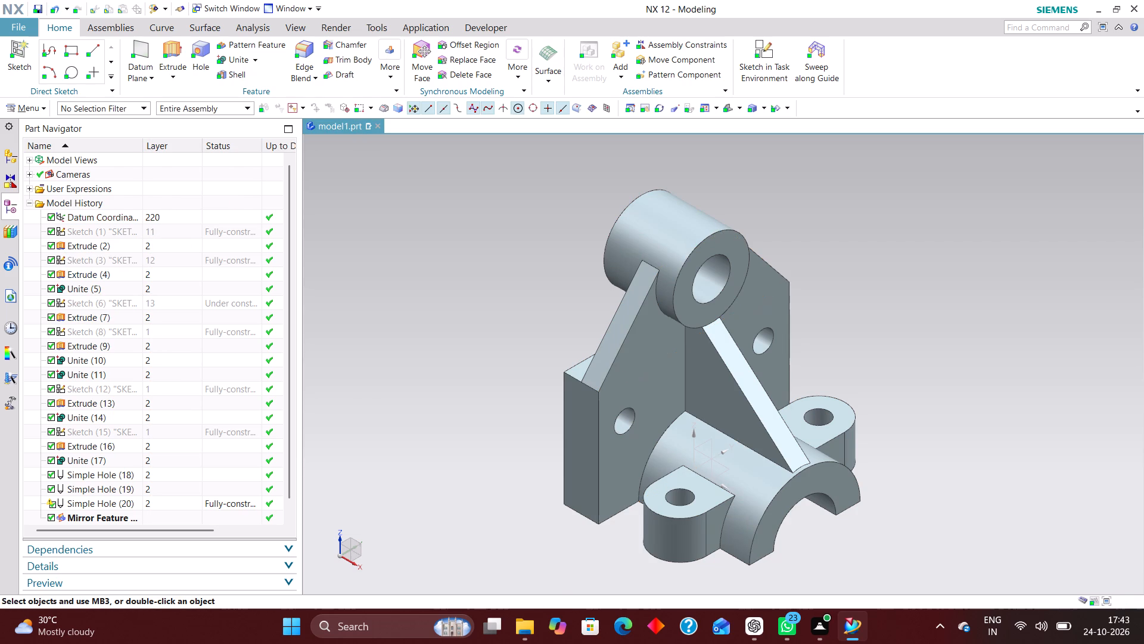
# Move Sketch (8), the boss circle, to layer 14 and Sketch (12), the triangular rib, to layer 15.
pyautogui.click(173, 334)
pyautogui.hotkey('ctrl', 'j')
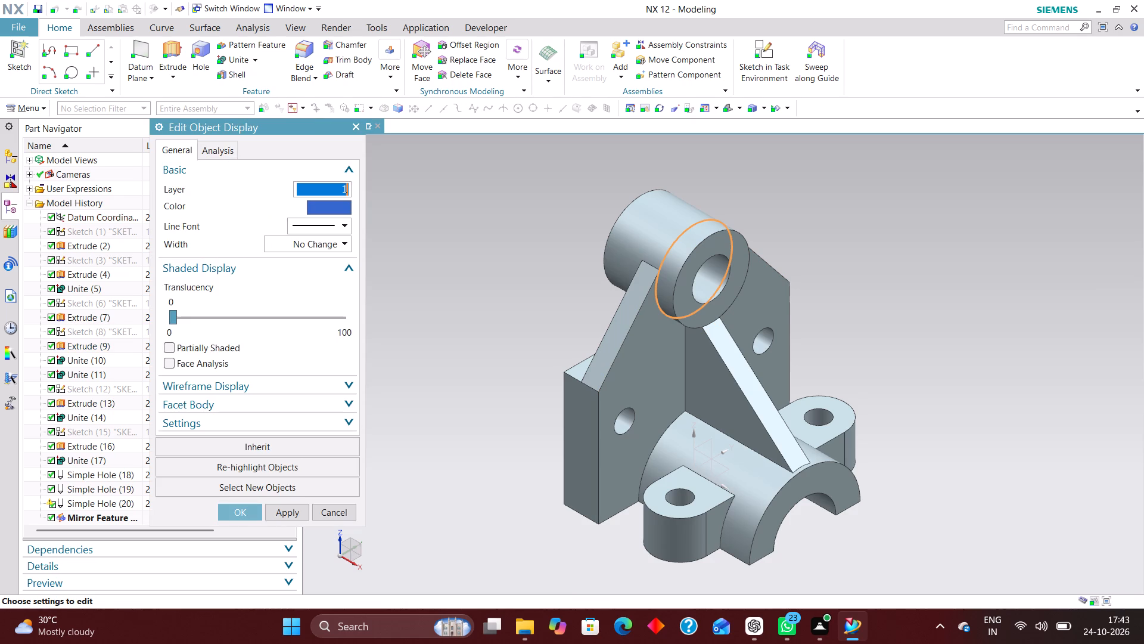
pyautogui.write('14')
pyautogui.press('Return')
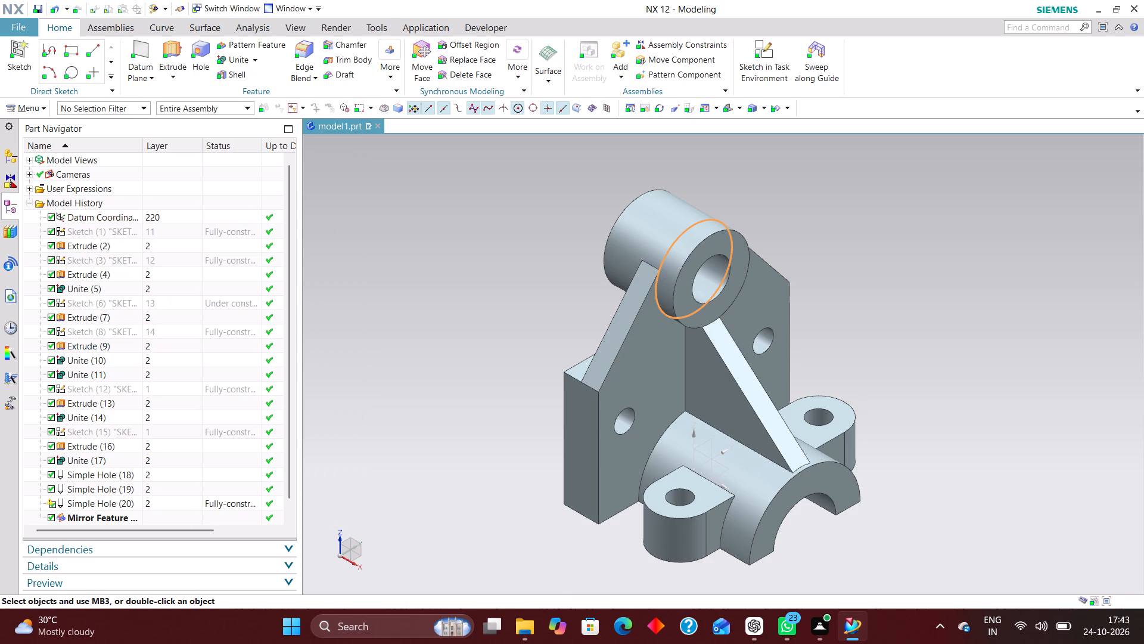
pyautogui.click(157, 387)
pyautogui.hotkey('ctrl', 'j')
pyautogui.write('15')
pyautogui.press('Return')
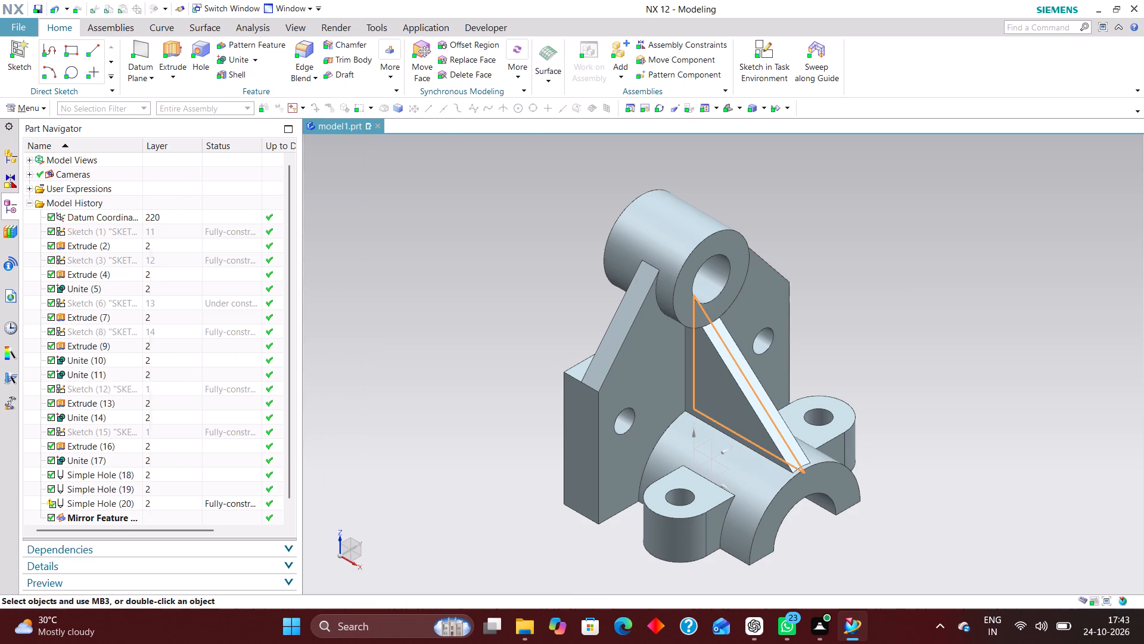
# Move Sketch (15), the slot-shaped mounting lug profile, to layer 16.
pyautogui.click(157, 432)
pyautogui.hotkey('ctrl', 'j')
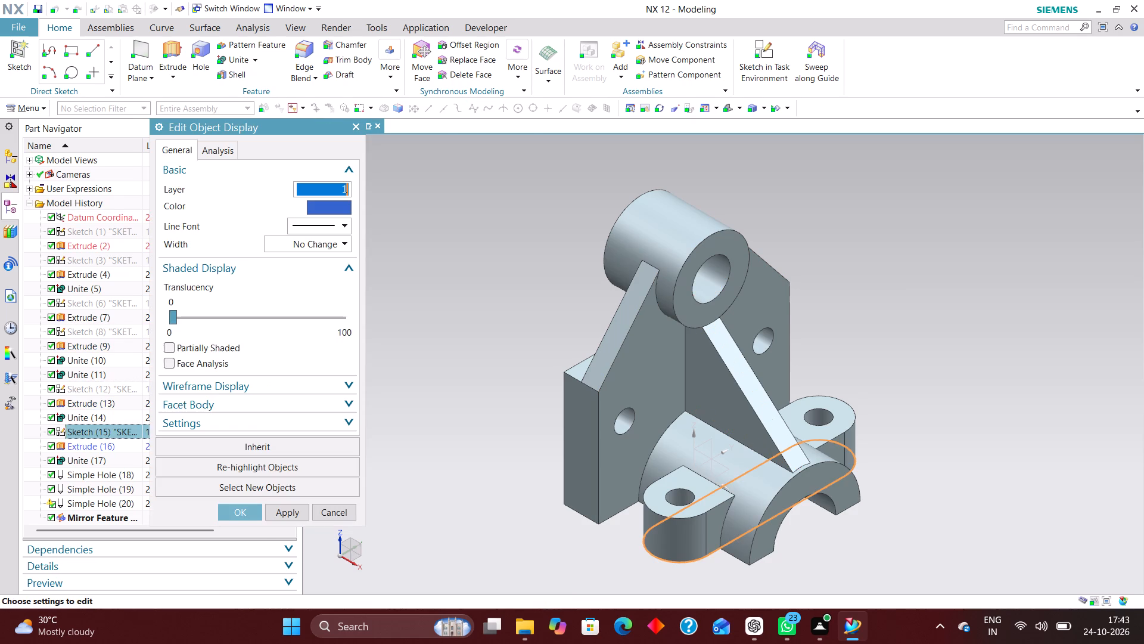
pyautogui.write('16')
pyautogui.press('Return')
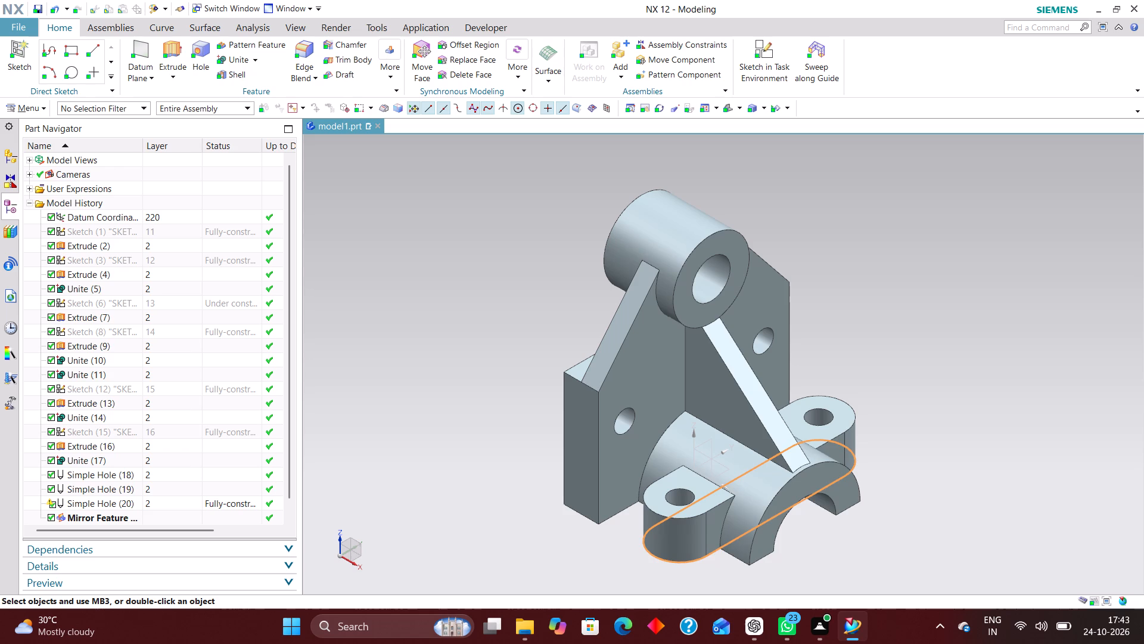
# Group Simple Hole (18), Simple Hole (19) and Simple Hole (20) into a top-level feature group named HOLES.
pyautogui.scroll(-4, 149, 425)
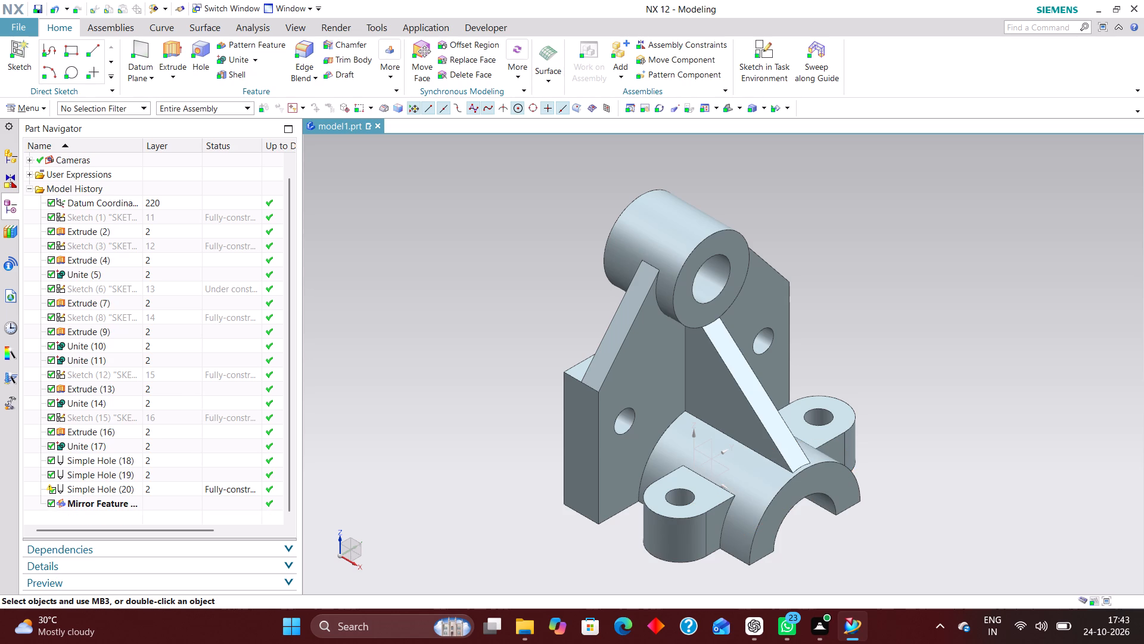
pyautogui.keyDown('ctrl'); pyautogui.click(101, 458); pyautogui.keyUp('ctrl')
pyautogui.keyDown('ctrl'); pyautogui.click(101, 473); pyautogui.keyUp('ctrl')
pyautogui.keyDown('ctrl'); pyautogui.click(101, 485); pyautogui.keyUp('ctrl')
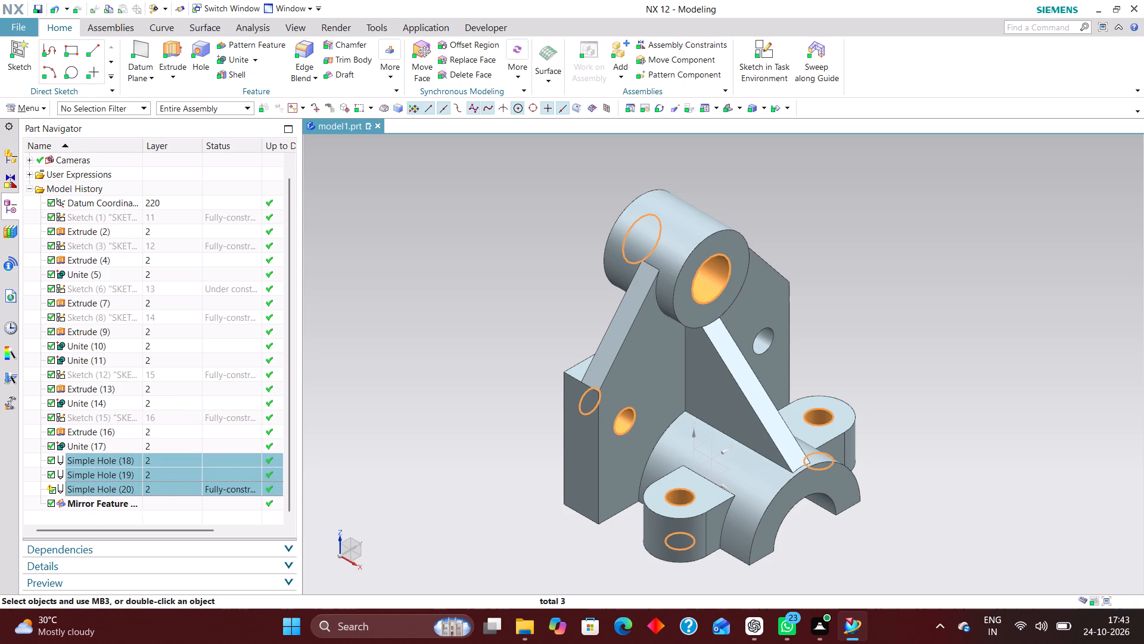
pyautogui.rightClick(110, 460)
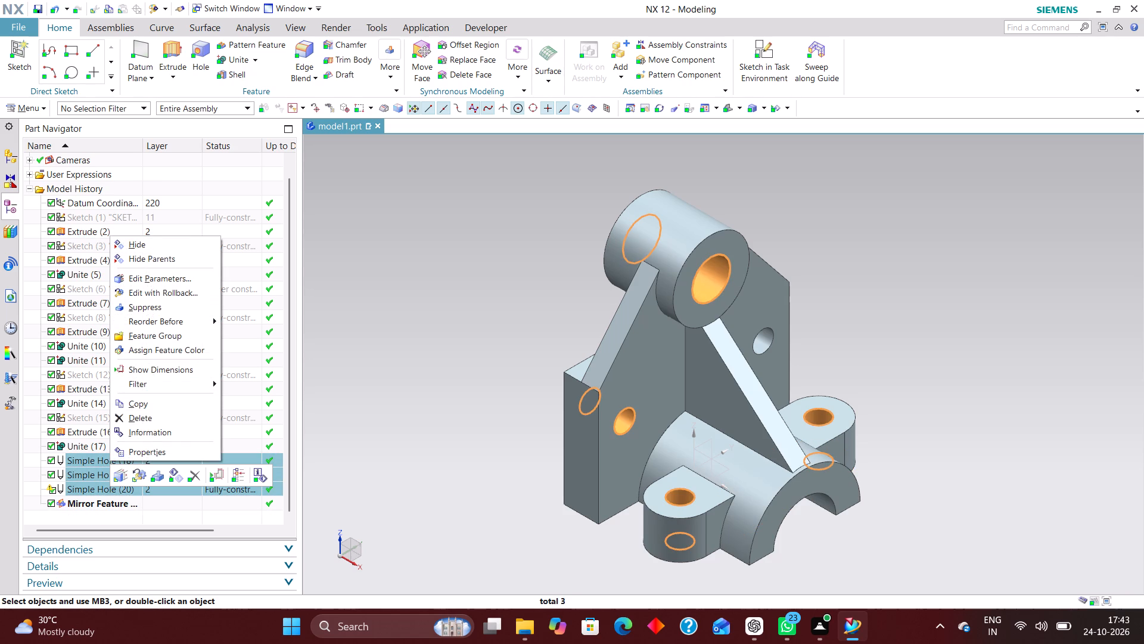
pyautogui.click(153, 337)
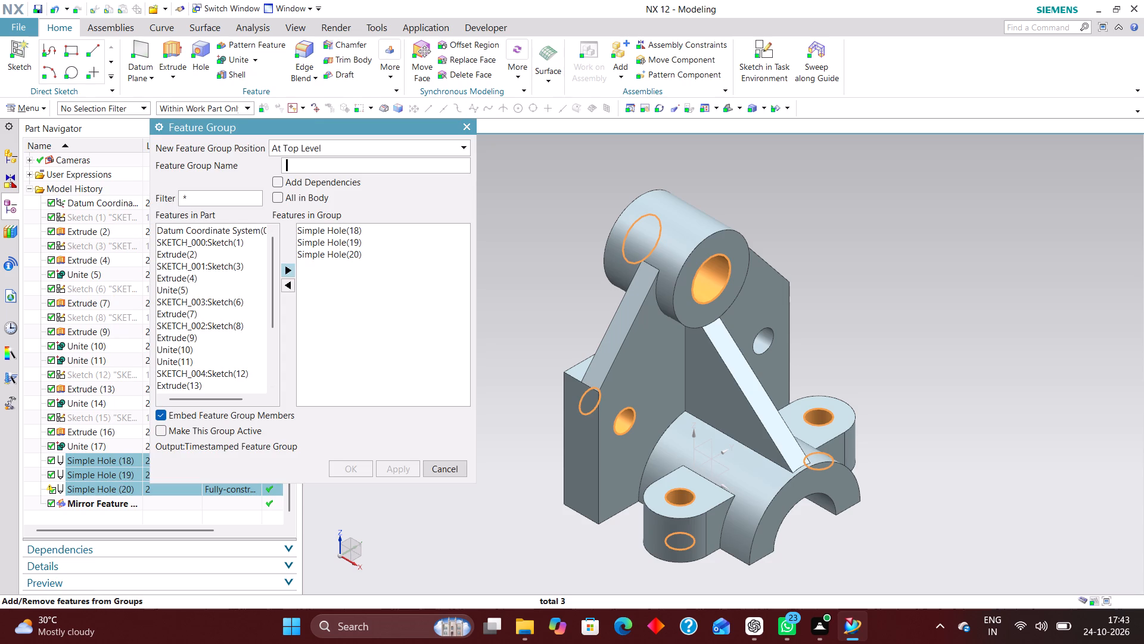
pyautogui.write('HO')
pyautogui.write('LES')
pyautogui.press('Return')
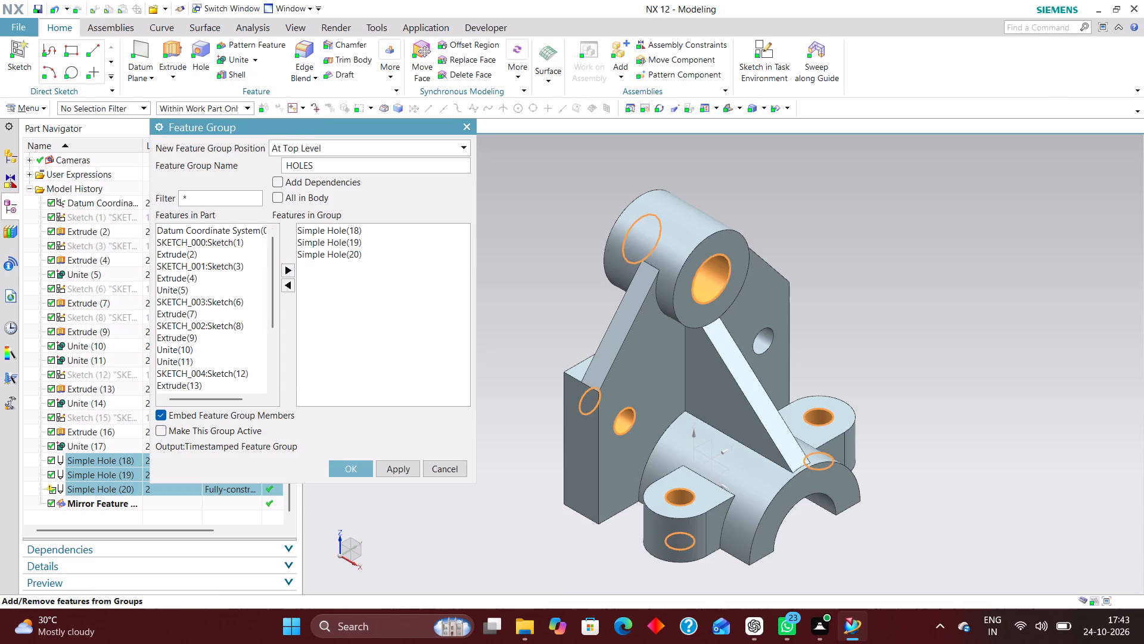
pyautogui.click(347, 465)
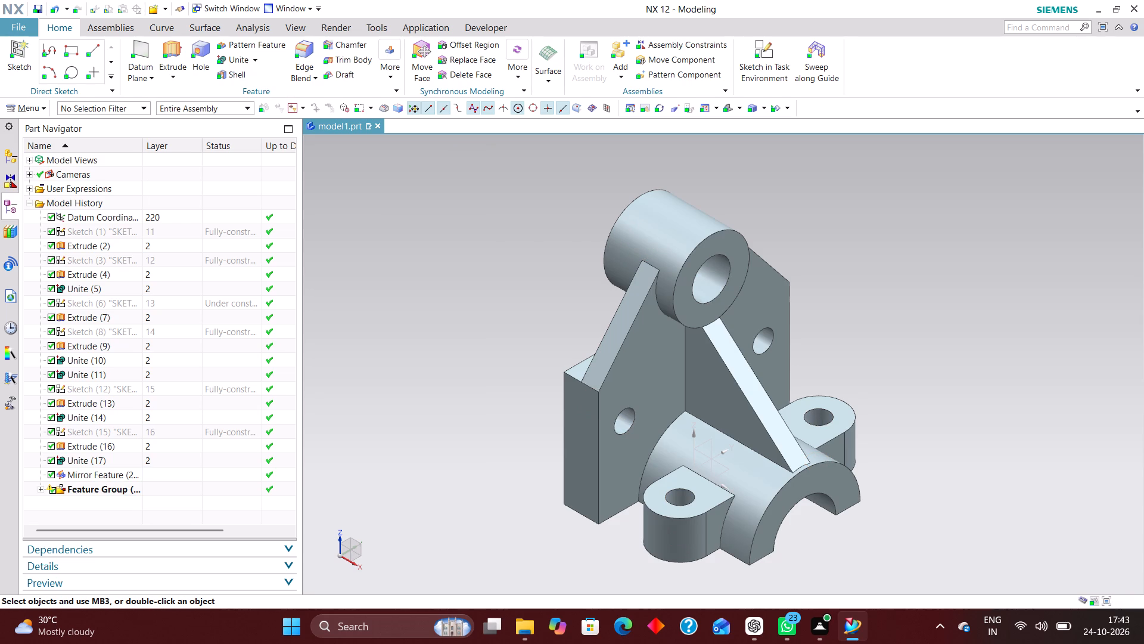
# Examine Extrude (9), Unite (10) and Unite (11) in the model history, inspecting Unite (11)'s target and tool bodies without editing them.
pyautogui.click(117, 369)
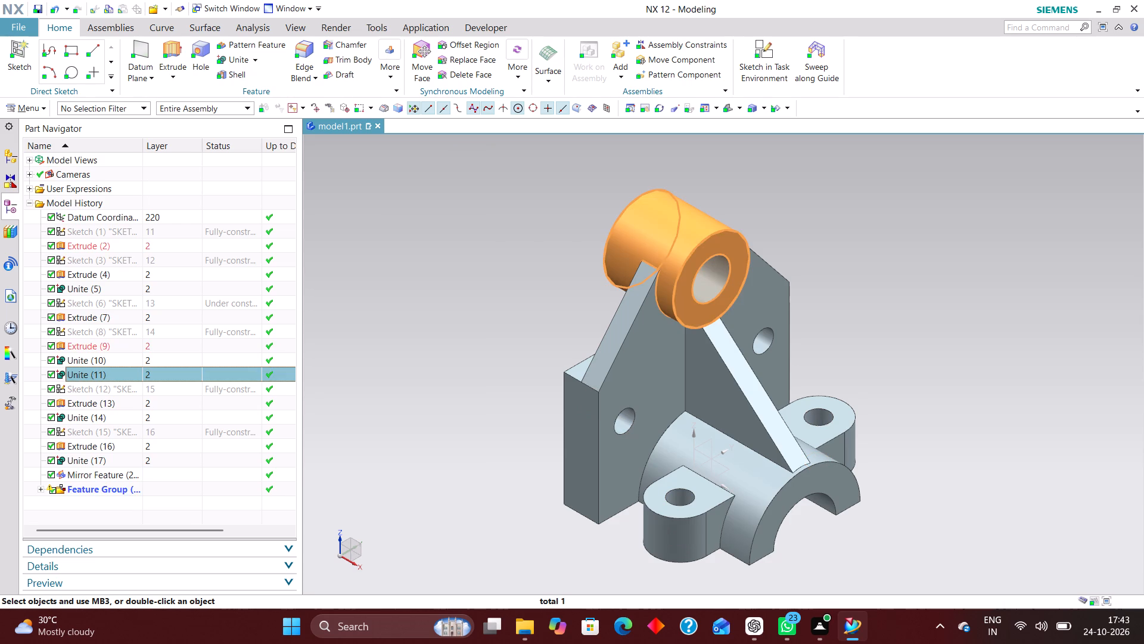
pyautogui.click(117, 352)
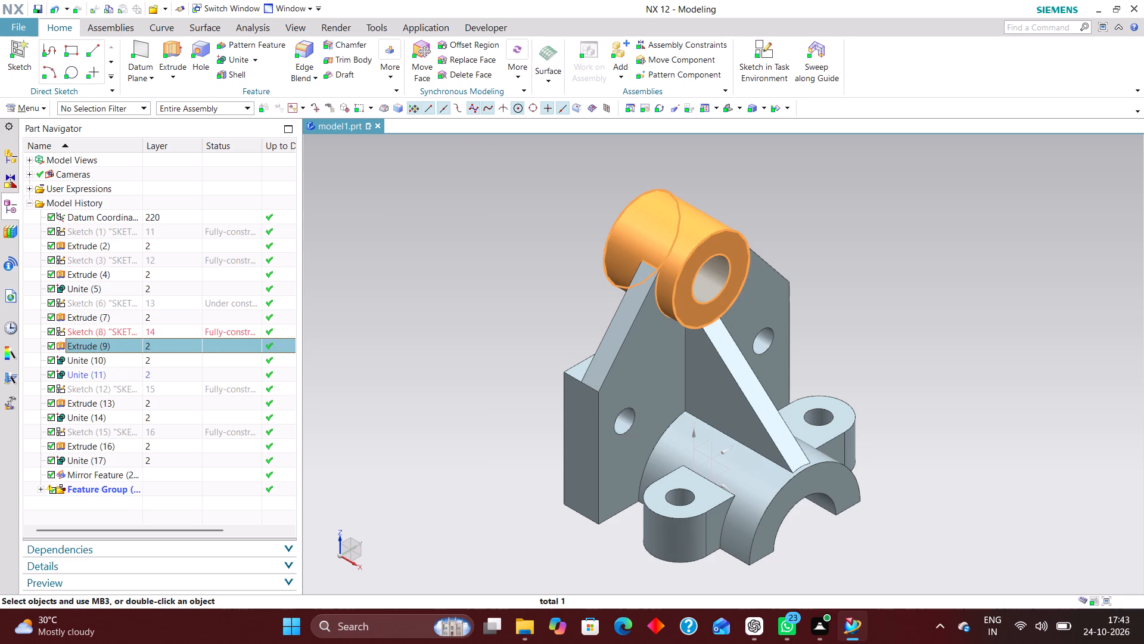
pyautogui.click(113, 360)
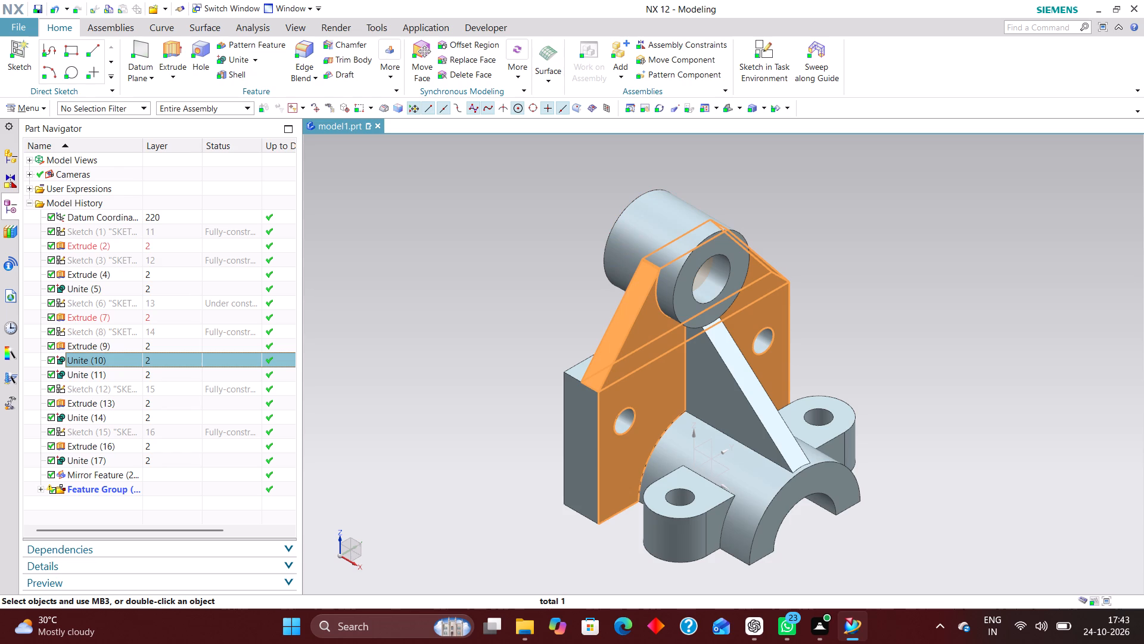
pyautogui.click(394, 361)
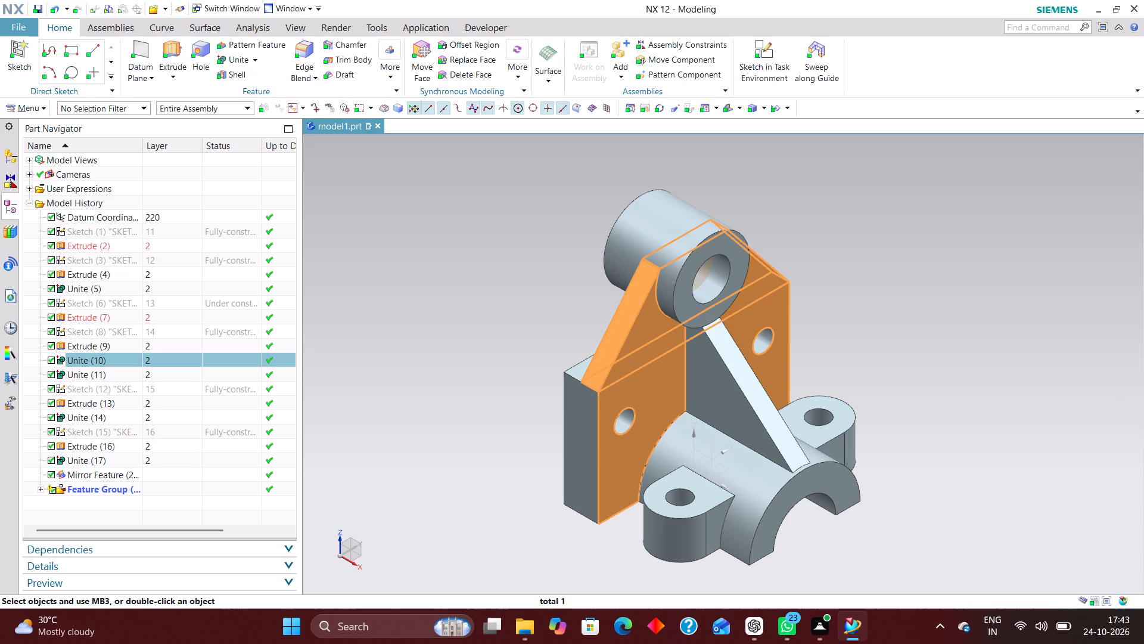
pyautogui.click(116, 358)
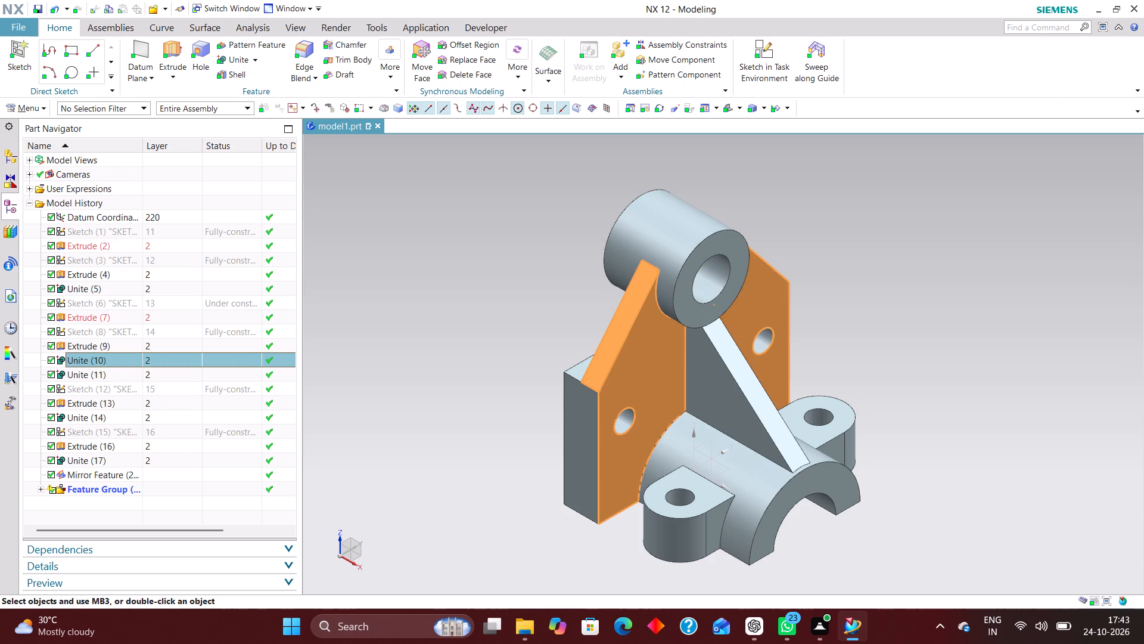
pyautogui.click(120, 377)
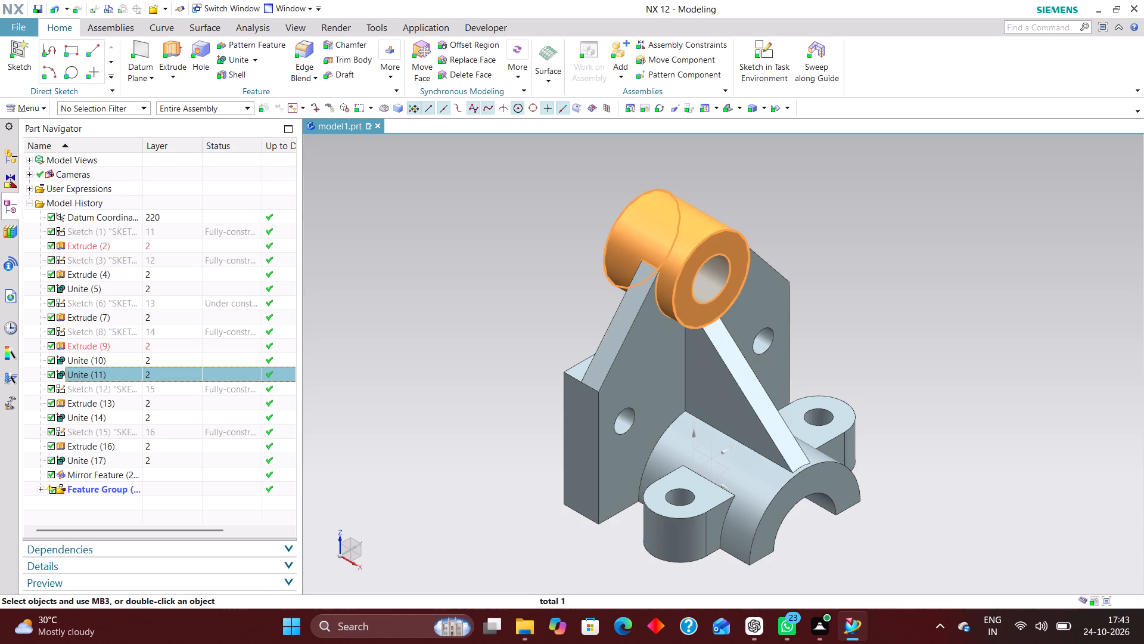
pyautogui.rightClick(122, 373)
pyautogui.click(117, 373)
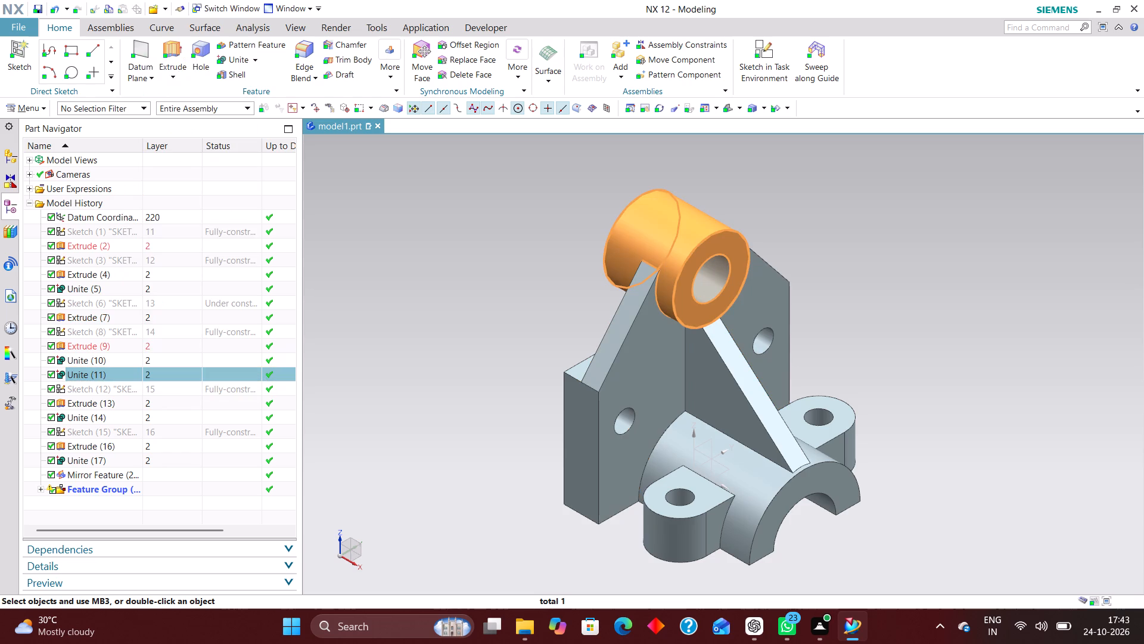
pyautogui.rightClick(117, 373)
pyautogui.click(210, 60)
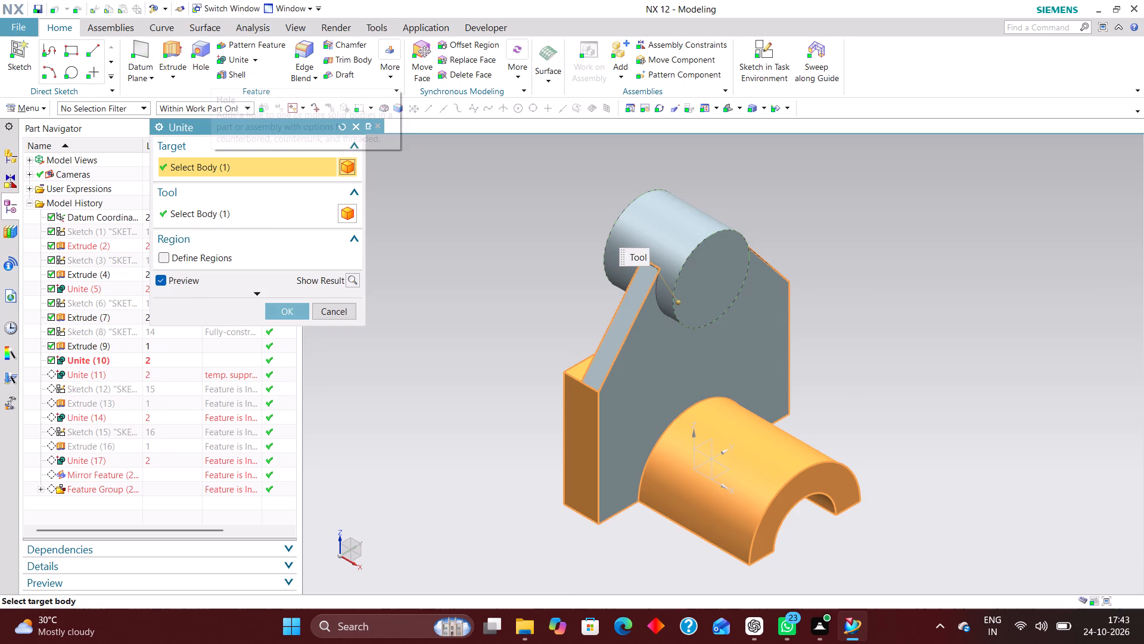
pyautogui.click(340, 309)
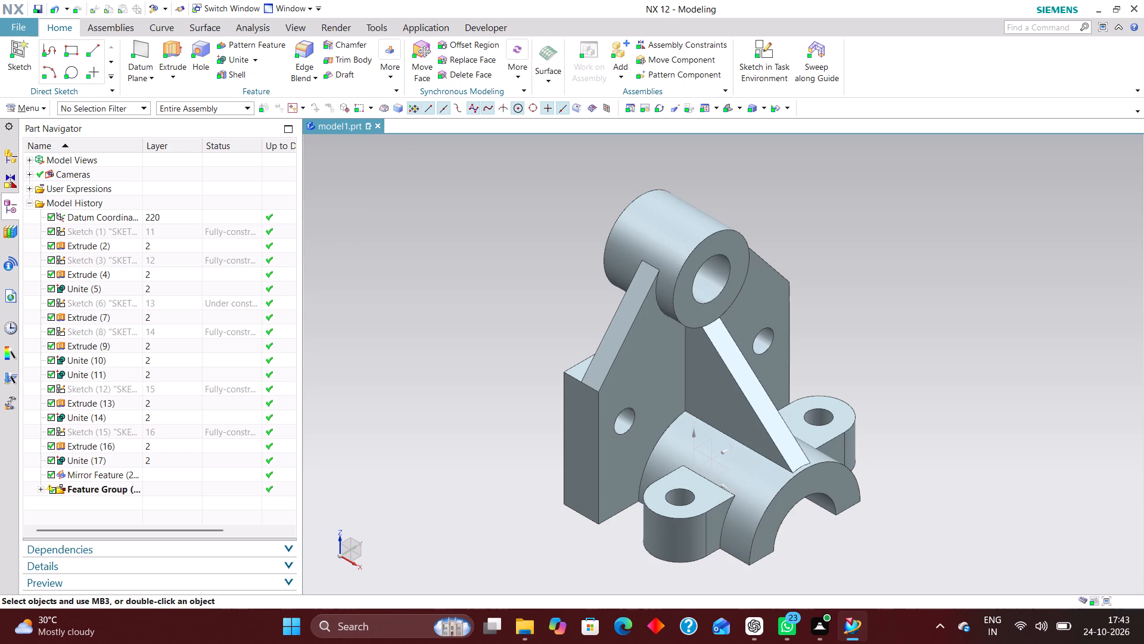
# Examine the model history features from Sketch (1) through Extrude (7), and inspect Unite (10)'s target and tool bodies without editing them.
pyautogui.click(122, 231)
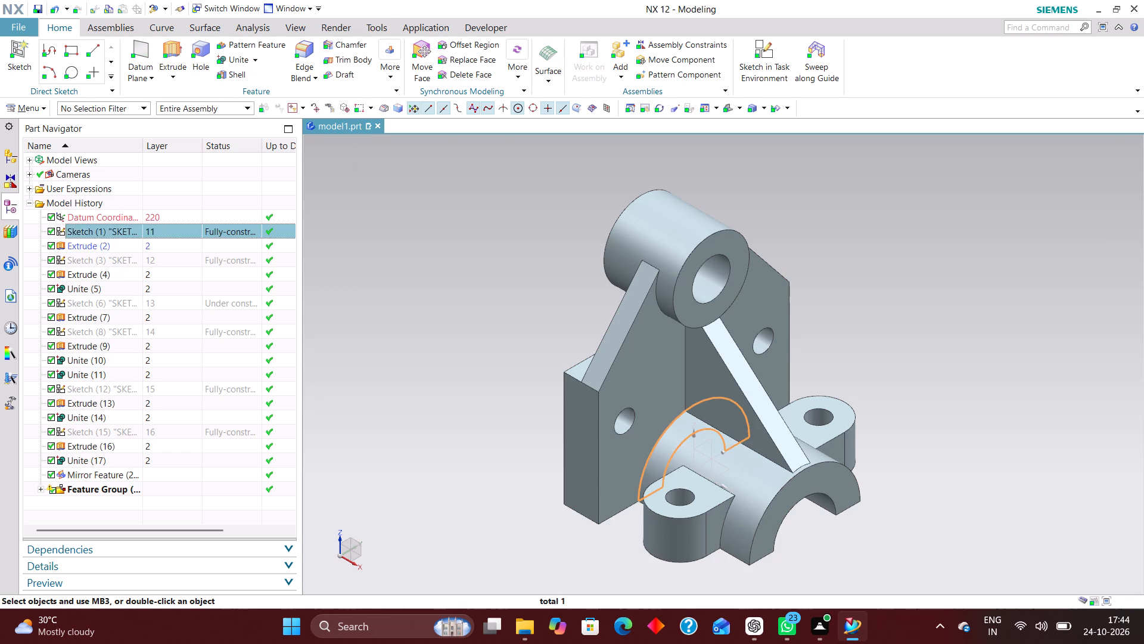
pyautogui.click(120, 243)
pyautogui.click(121, 258)
pyautogui.click(119, 274)
pyautogui.click(114, 287)
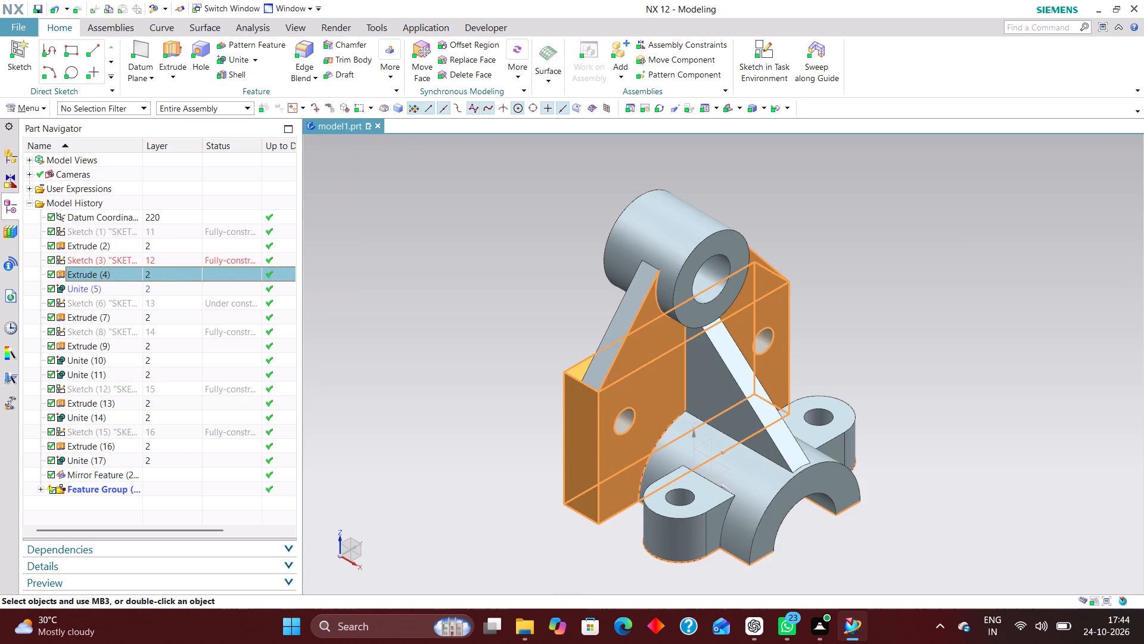
pyautogui.click(128, 304)
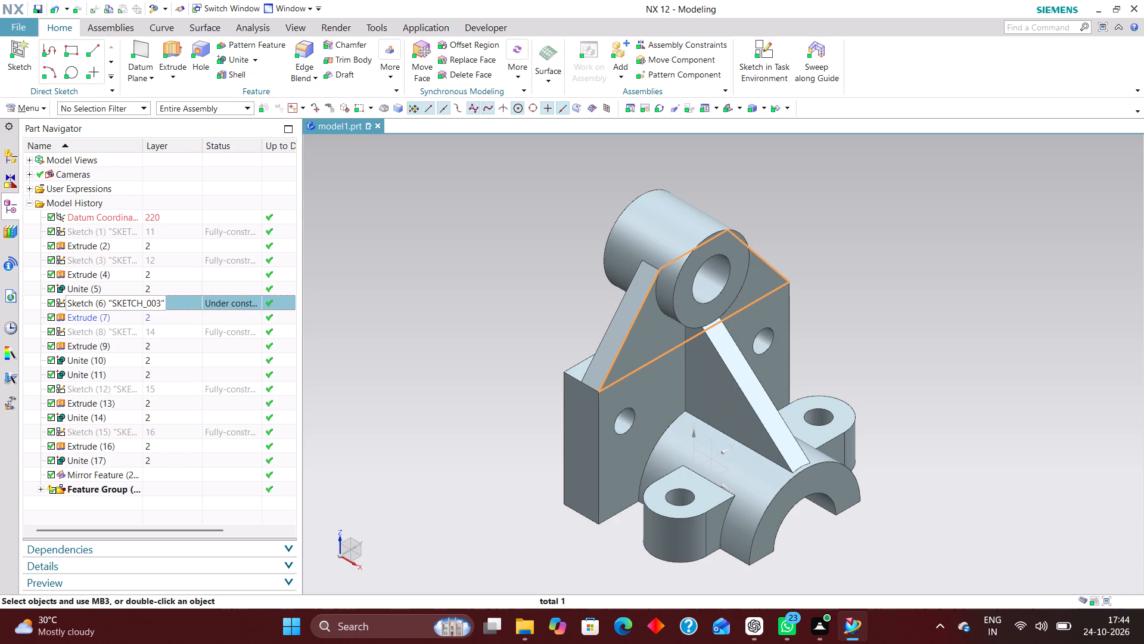
pyautogui.click(116, 315)
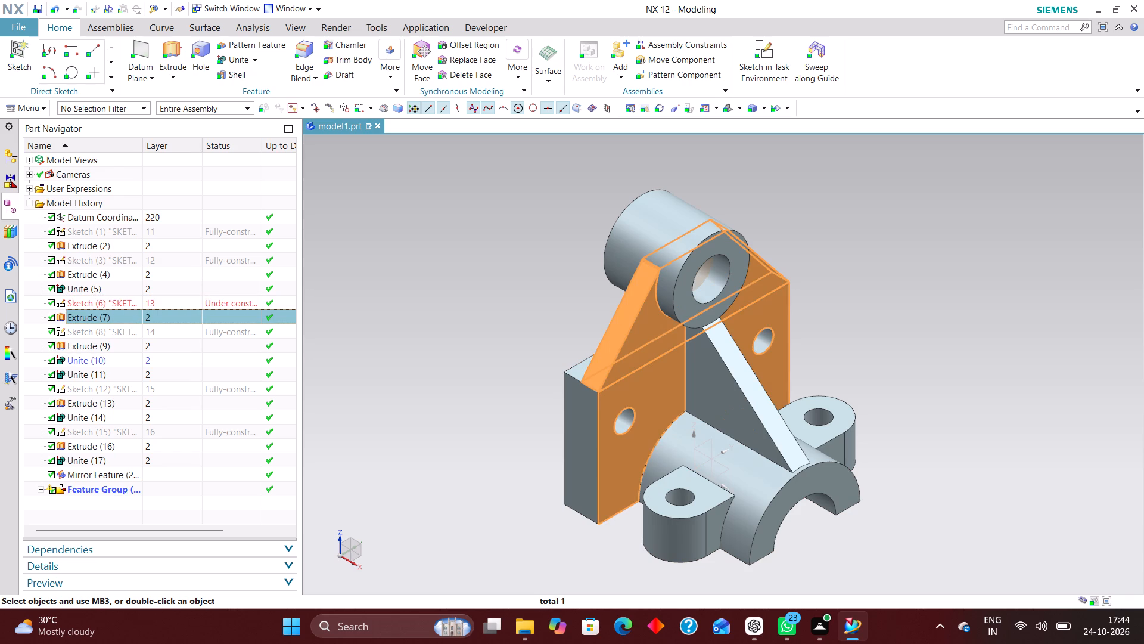
pyautogui.click(122, 359)
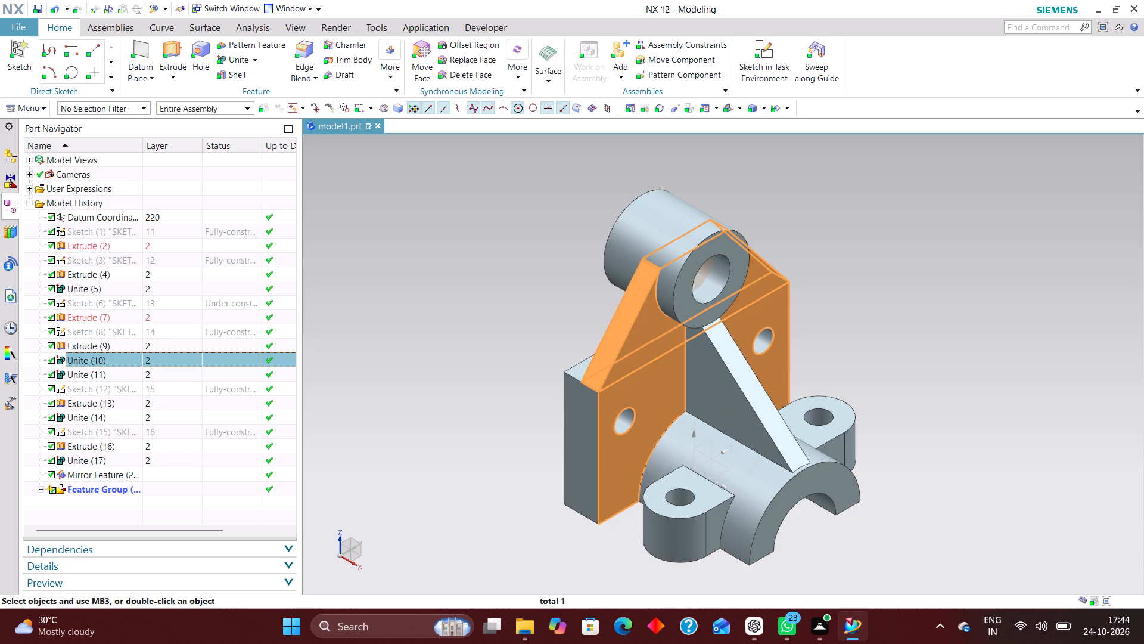
pyautogui.keyDown('ctrl'); pyautogui.click(122, 358); pyautogui.keyUp('ctrl')
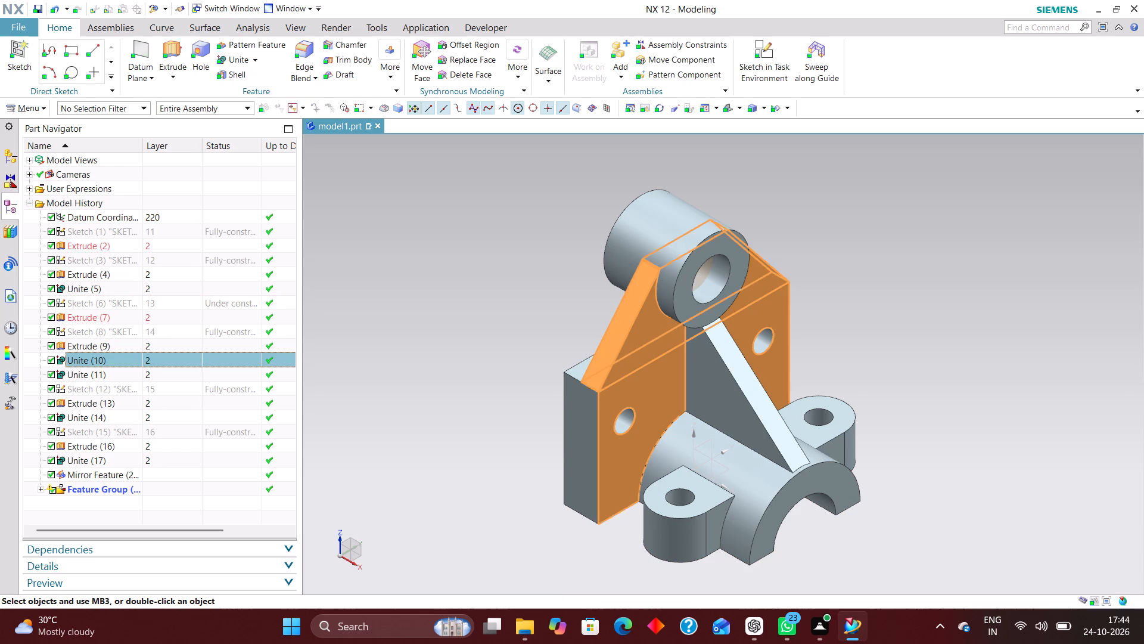
pyautogui.click(120, 357)
pyautogui.moveTo(120, 357); pyautogui.dragTo(123, 338)
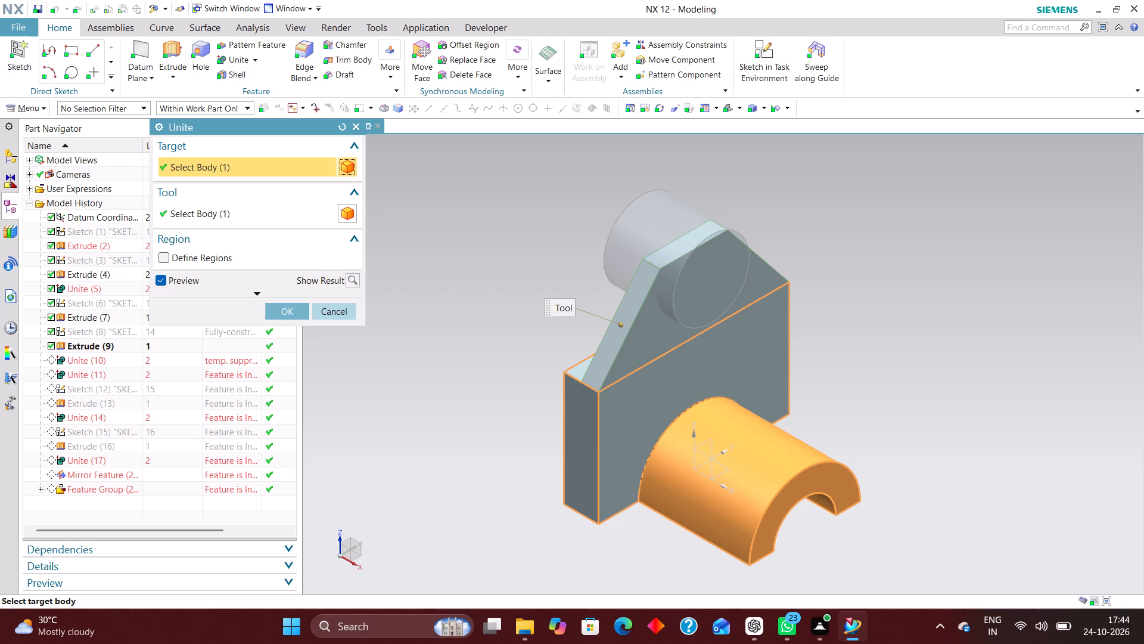
pyautogui.click(334, 308)
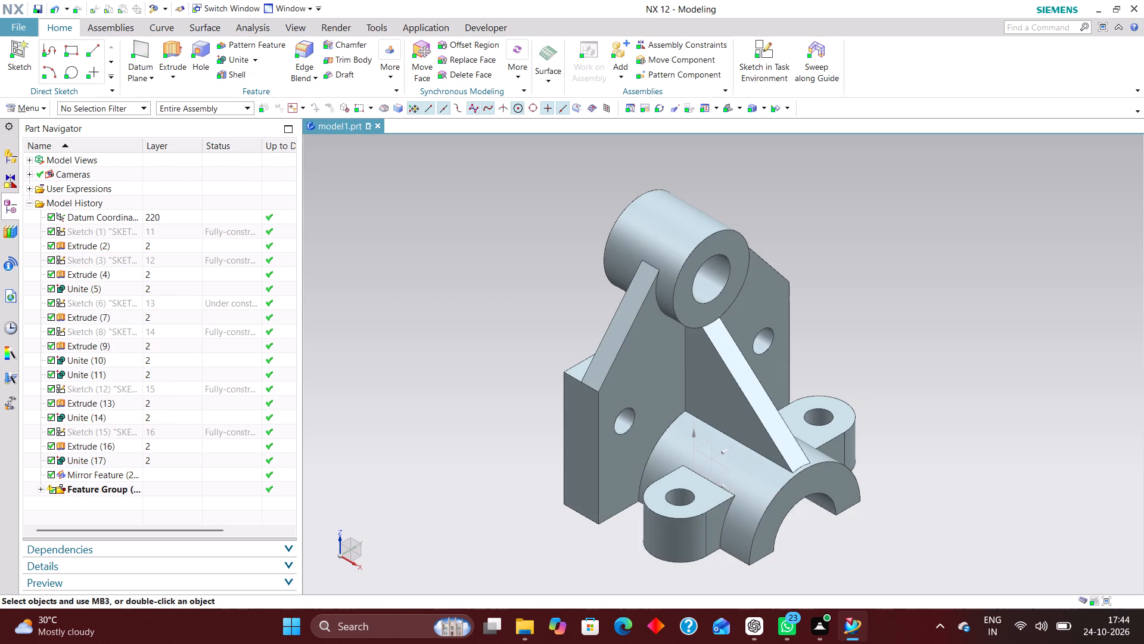
# Reorder Unite (10) in the model history to directly after Extrude (7), ahead of the boss circle sketch, and dismiss the update report.
pyautogui.moveTo(115, 358); pyautogui.dragTo(123, 330)
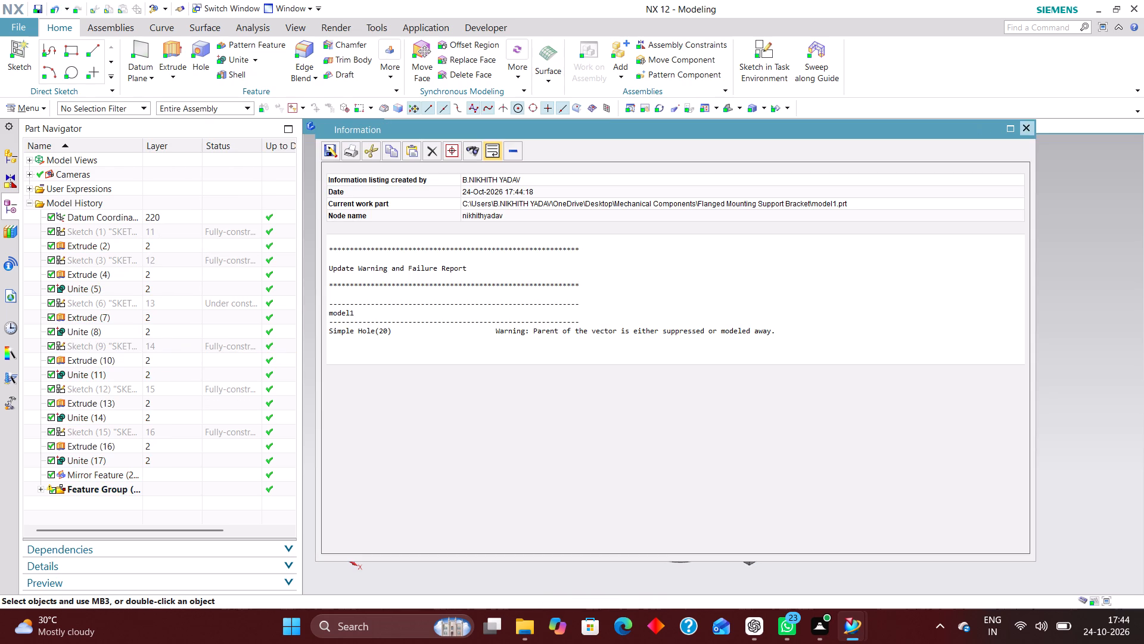
pyautogui.click(1031, 130)
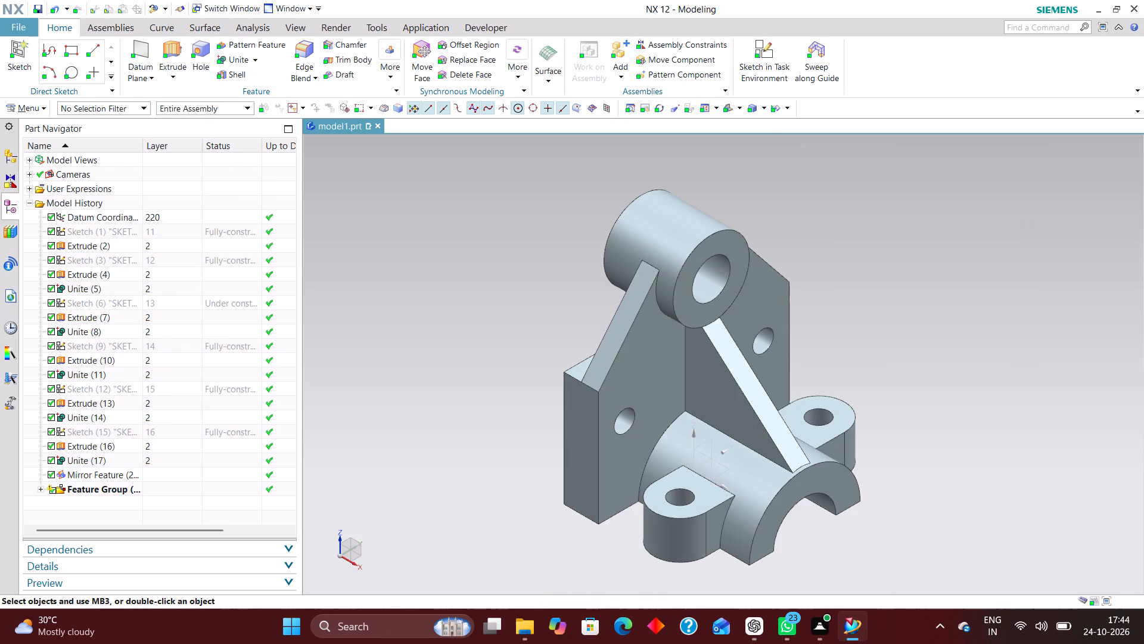
# Examine the reordered Unite (8), Sketch (9), Extrude (10) and Unite (11) in the model history against the geometry they highlight.
pyautogui.click(113, 331)
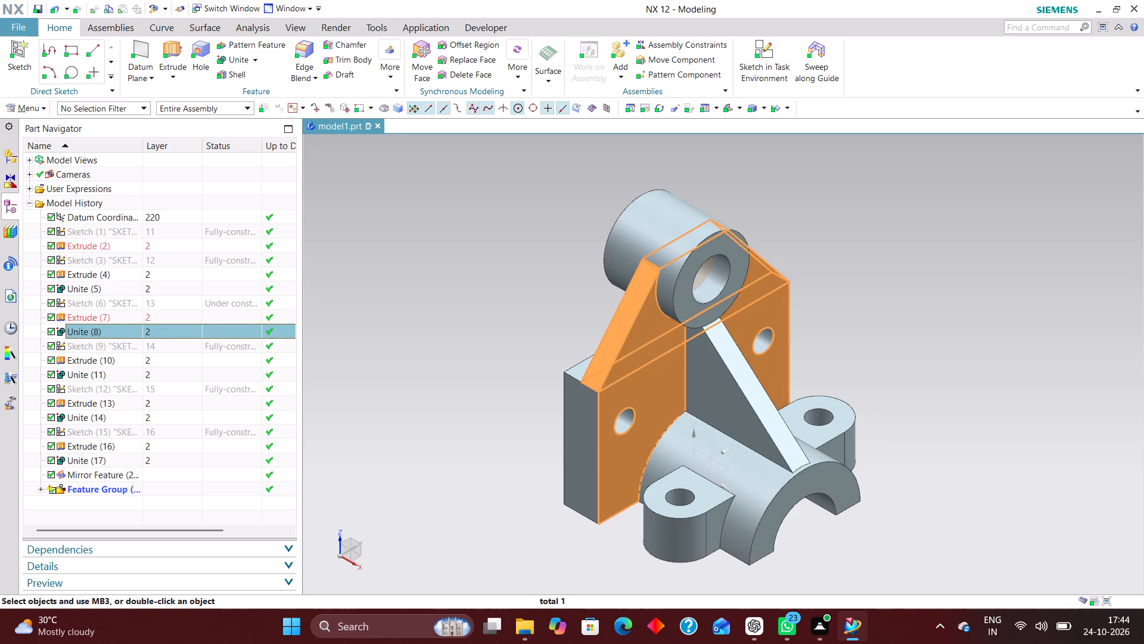
pyautogui.click(119, 348)
pyautogui.click(113, 360)
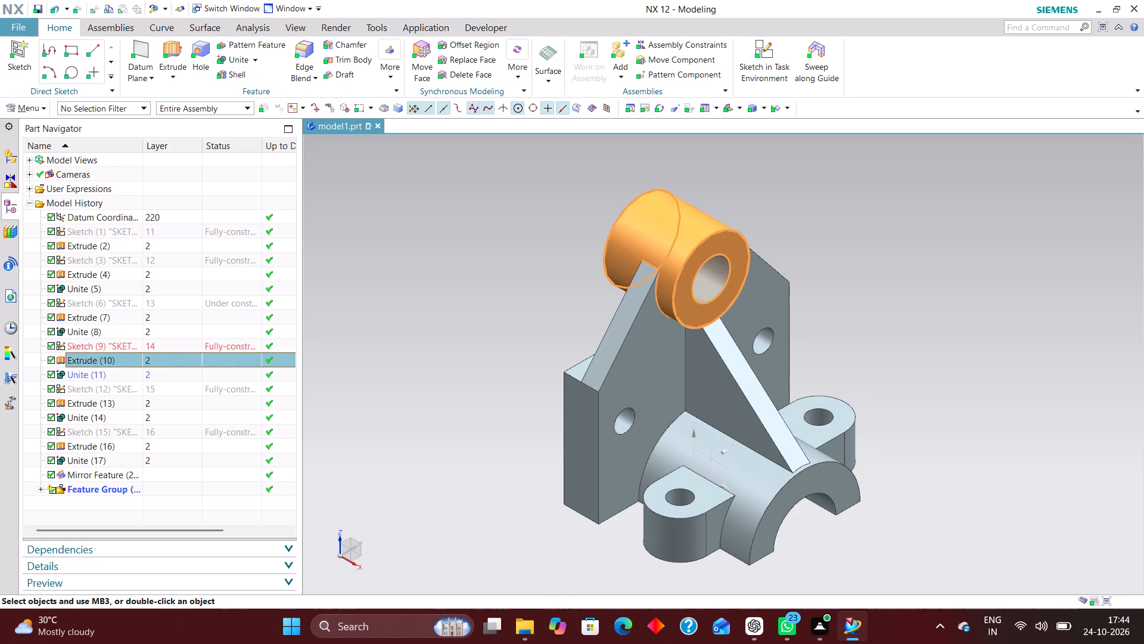
pyautogui.click(112, 371)
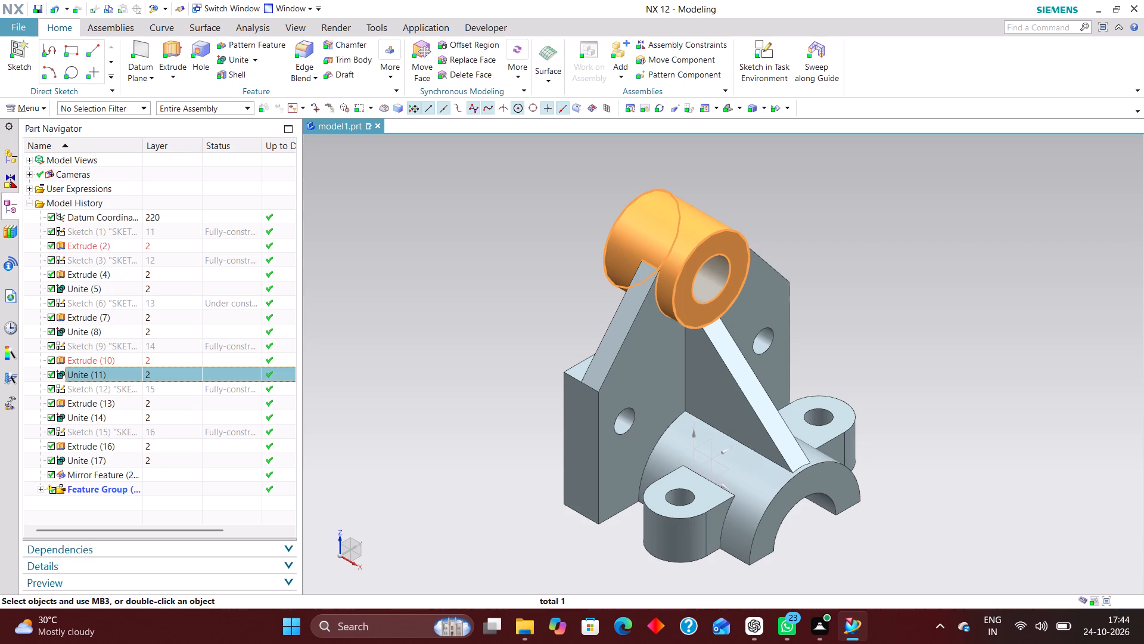
pyautogui.scroll(-1, 137, 400)
pyautogui.click(429, 377)
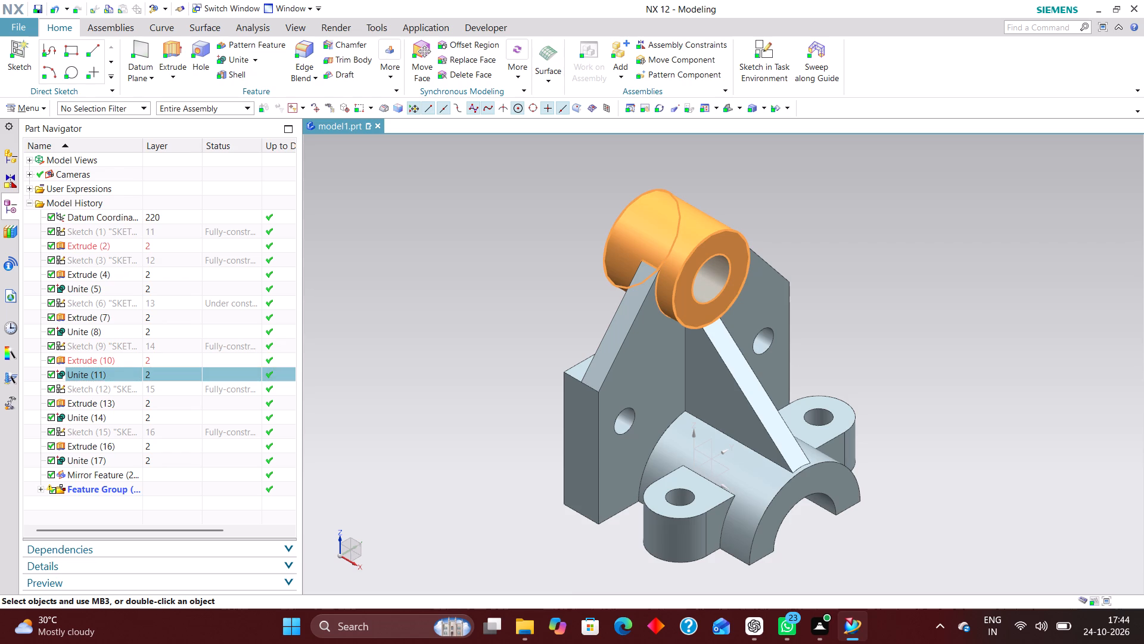
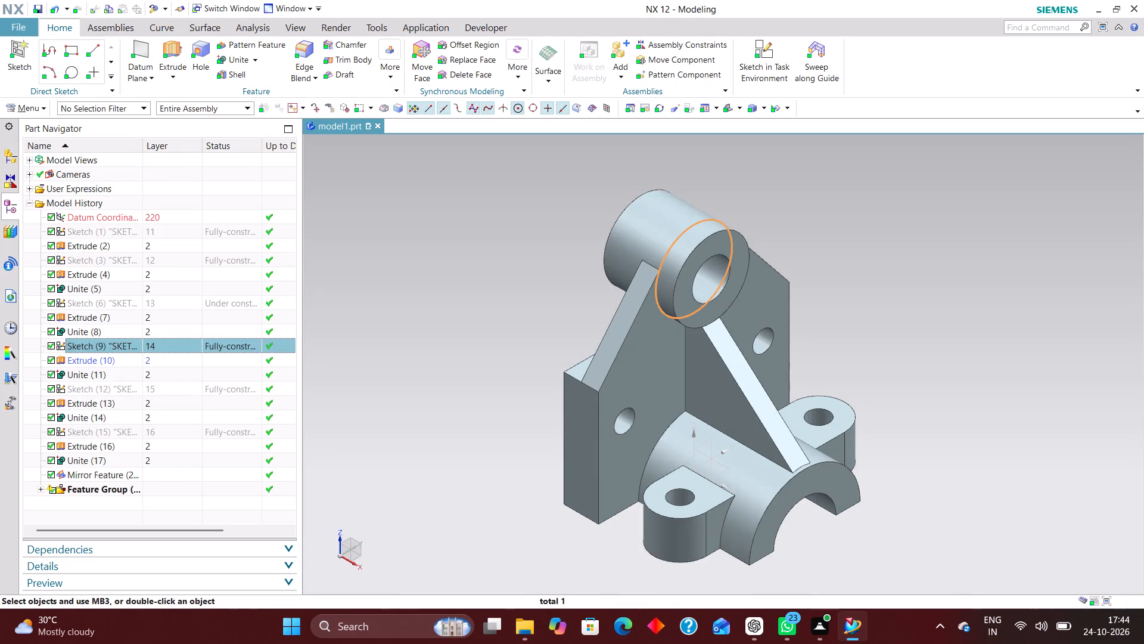
# Examine Sketch (9), Sketch (12), Sketch (15) and the datum coordinate system in the model history against the geometry they highlight.
pyautogui.click(175, 391)
pyautogui.click(190, 340)
pyautogui.click(186, 425)
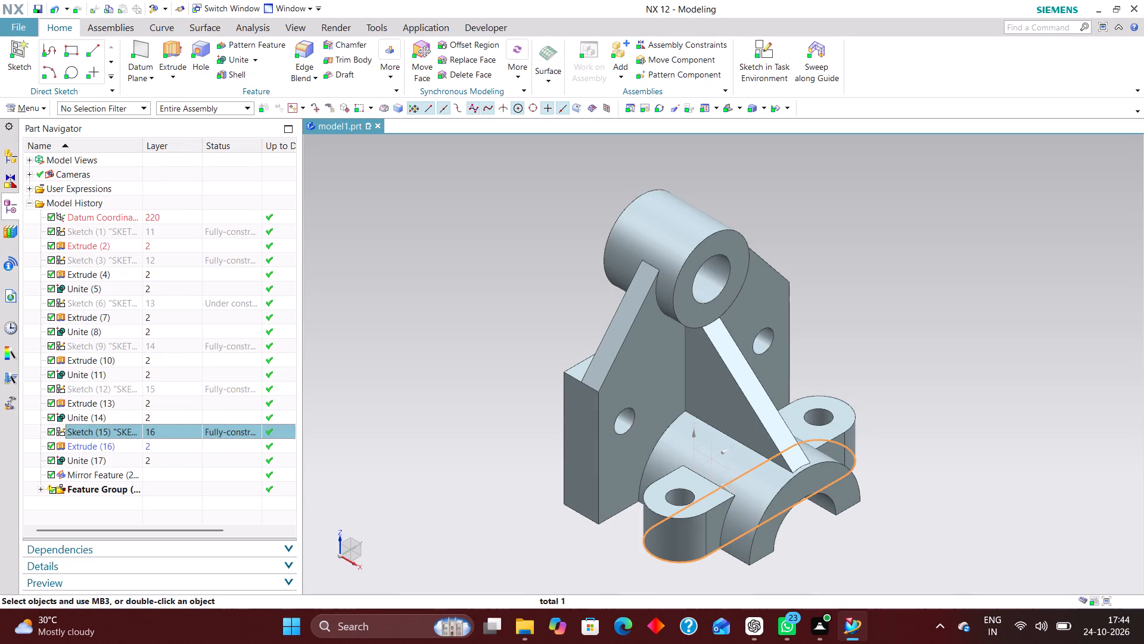
pyautogui.scroll(1, 123, 380)
pyautogui.click(409, 358)
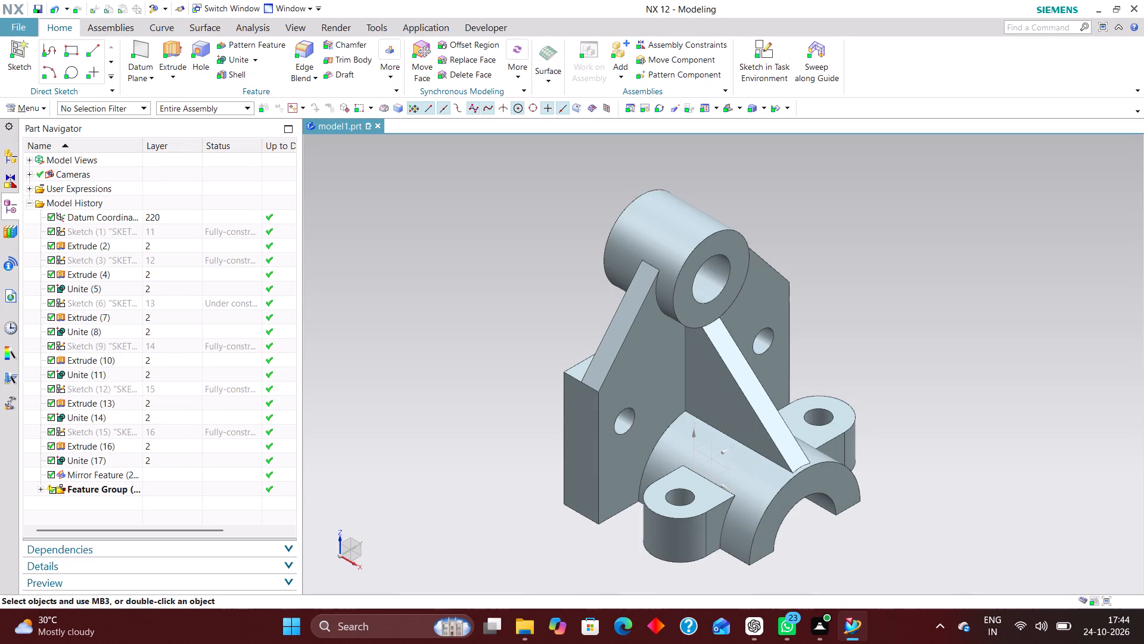
pyautogui.click(173, 218)
pyautogui.click(378, 262)
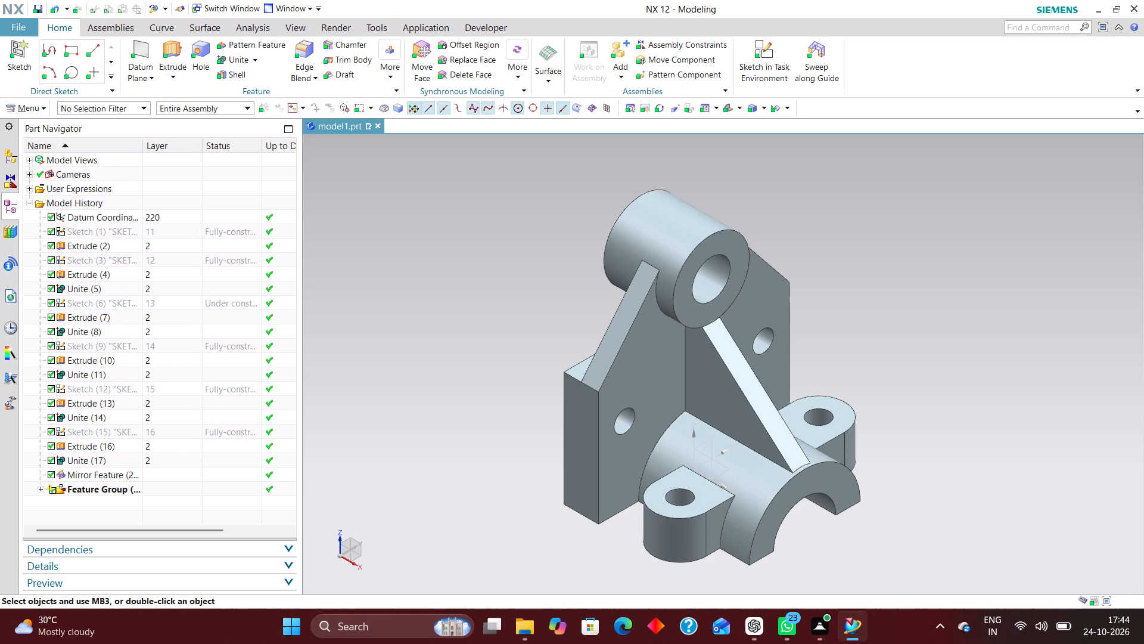
# Assign the library material Steel to the bracket body.
pyautogui.click(42, 108)
pyautogui.doubleClick(45, 107)
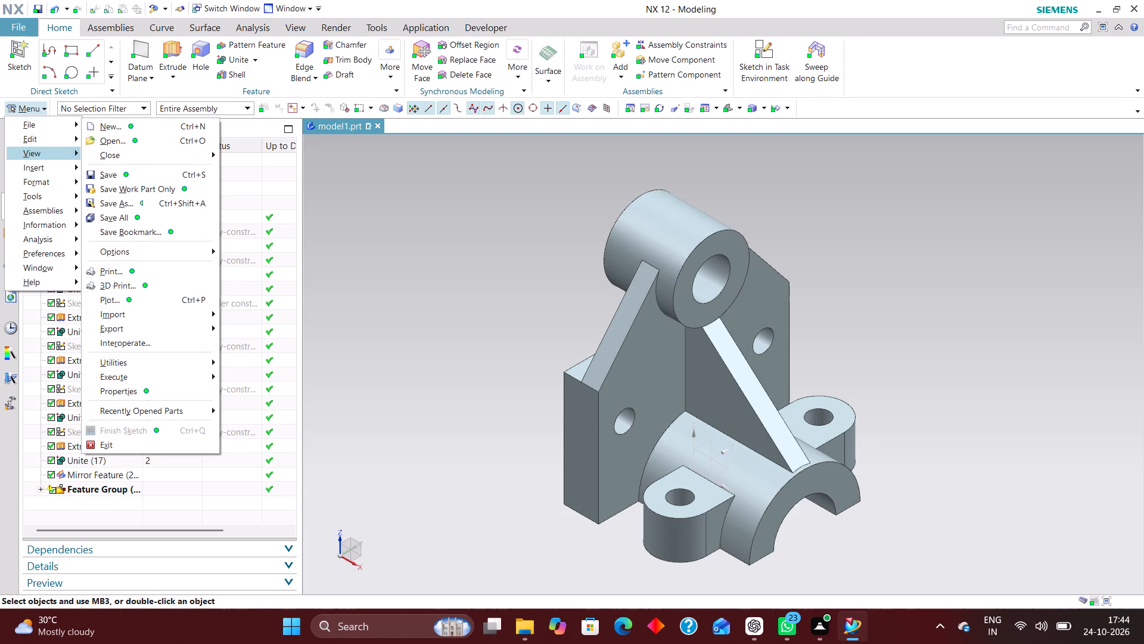
pyautogui.click(54, 191)
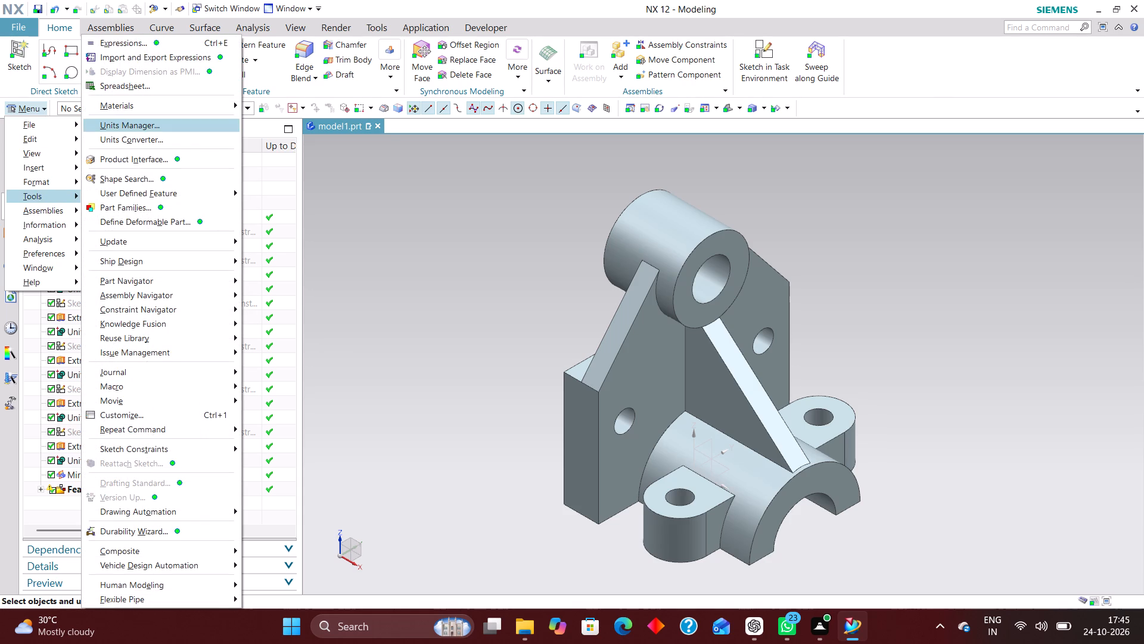
pyautogui.click(136, 103)
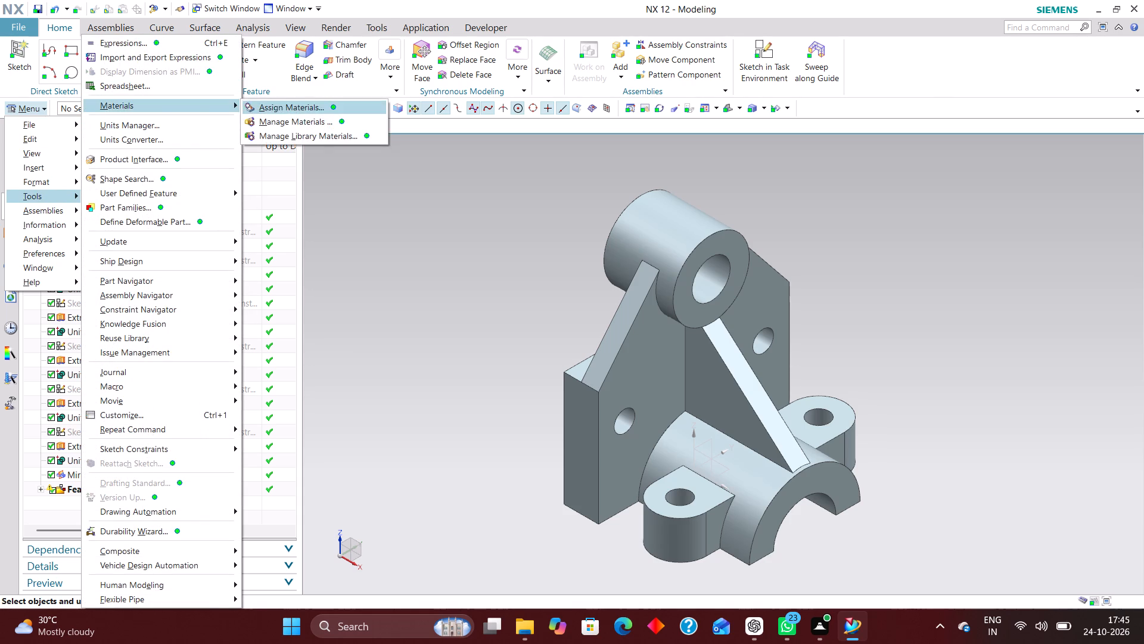
pyautogui.click(265, 113)
pyautogui.scroll(-15, 222, 329)
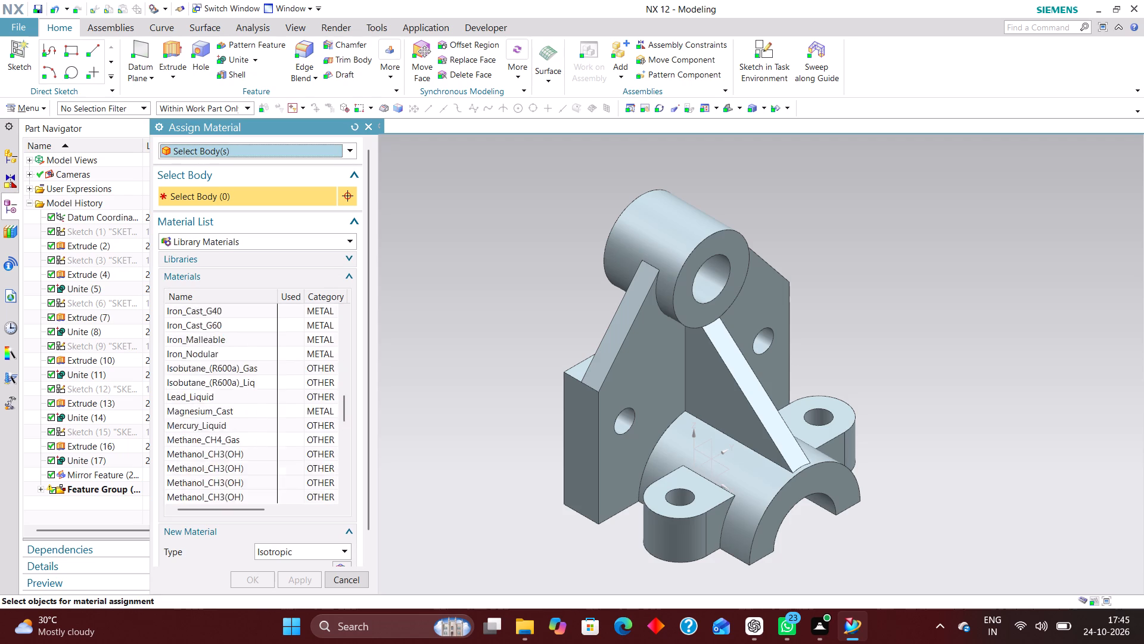
pyautogui.scroll(-15, 219, 400)
pyautogui.scroll(6, 218, 403)
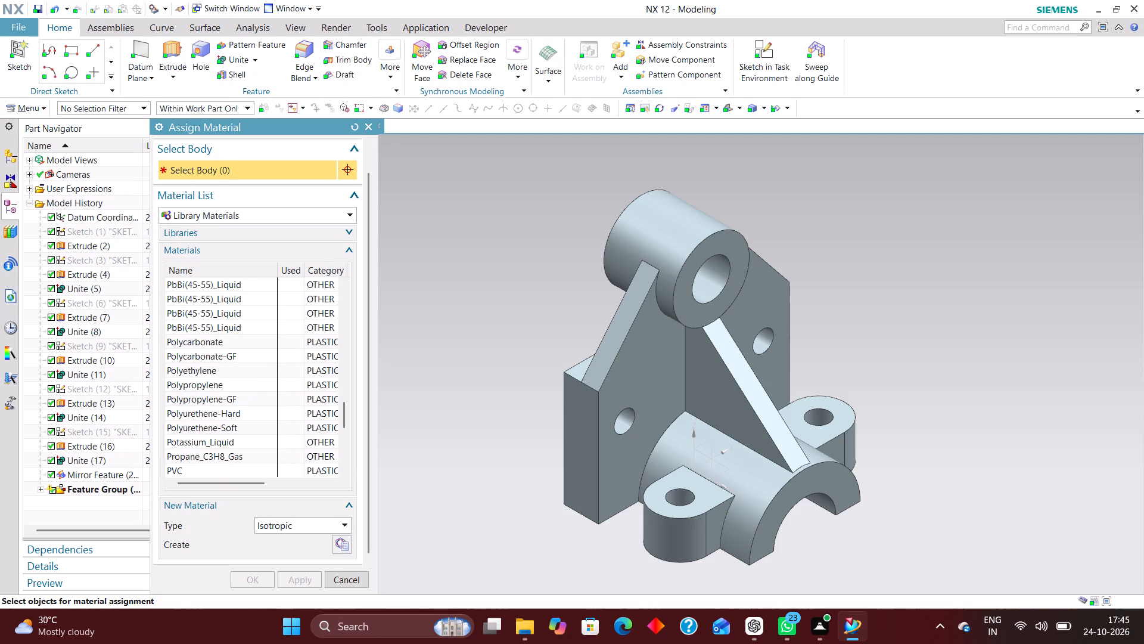
pyautogui.scroll(-3, 212, 369)
pyautogui.click(191, 440)
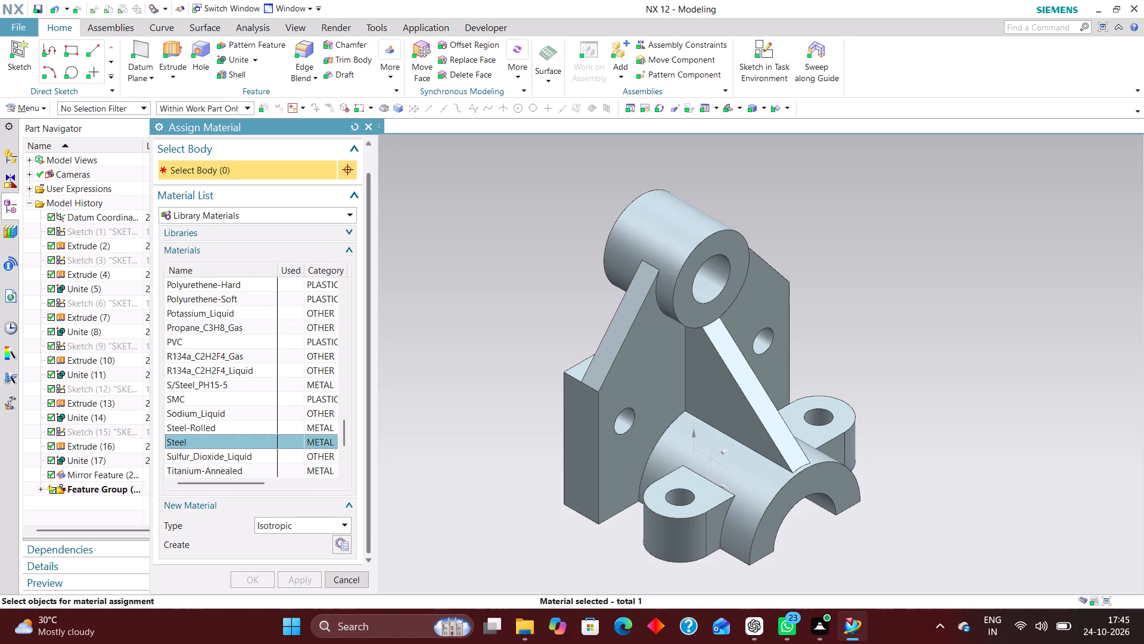
pyautogui.moveTo(293, 123); pyautogui.dragTo(293, 53)
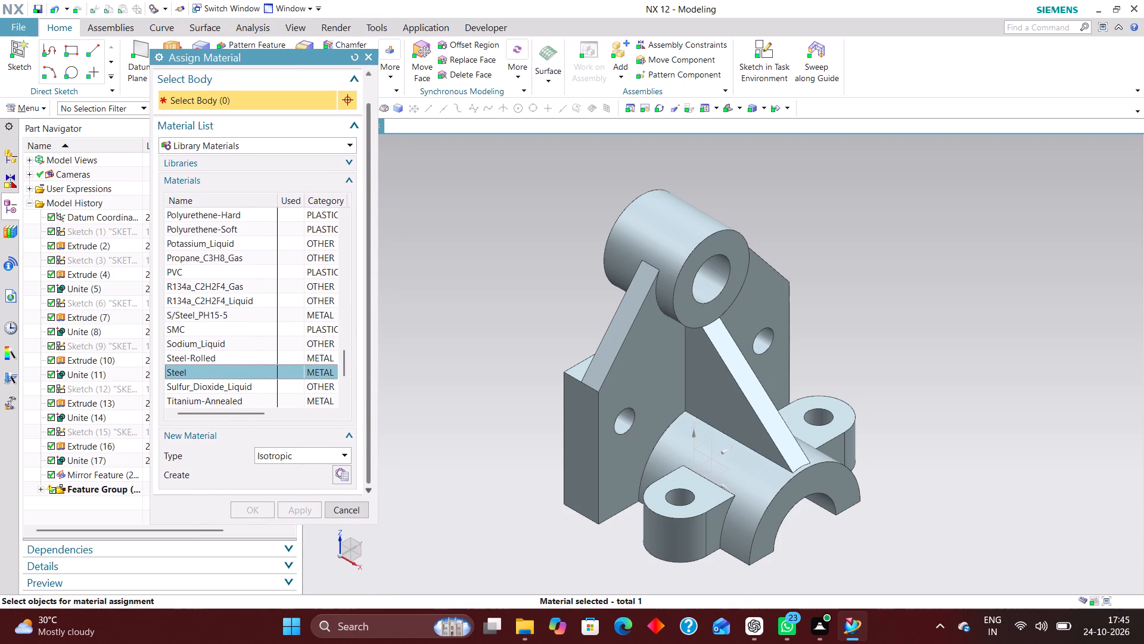
pyautogui.click(753, 357)
pyautogui.click(249, 534)
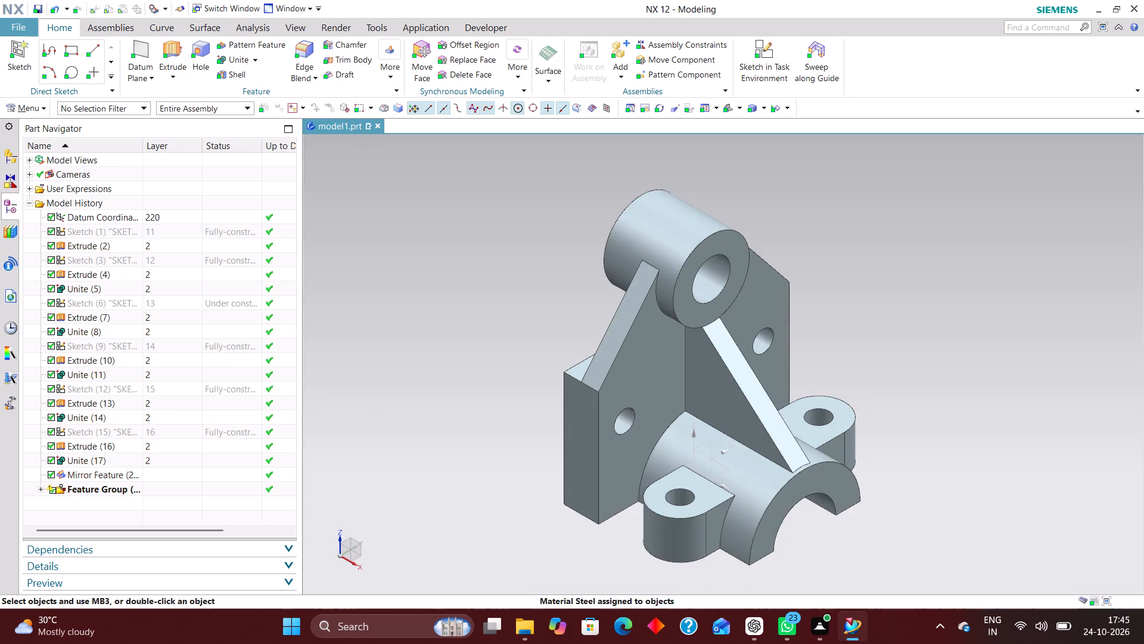
# Turn on Update Data on Save for the part's weight properties and update the weight data.
pyautogui.click(39, 110)
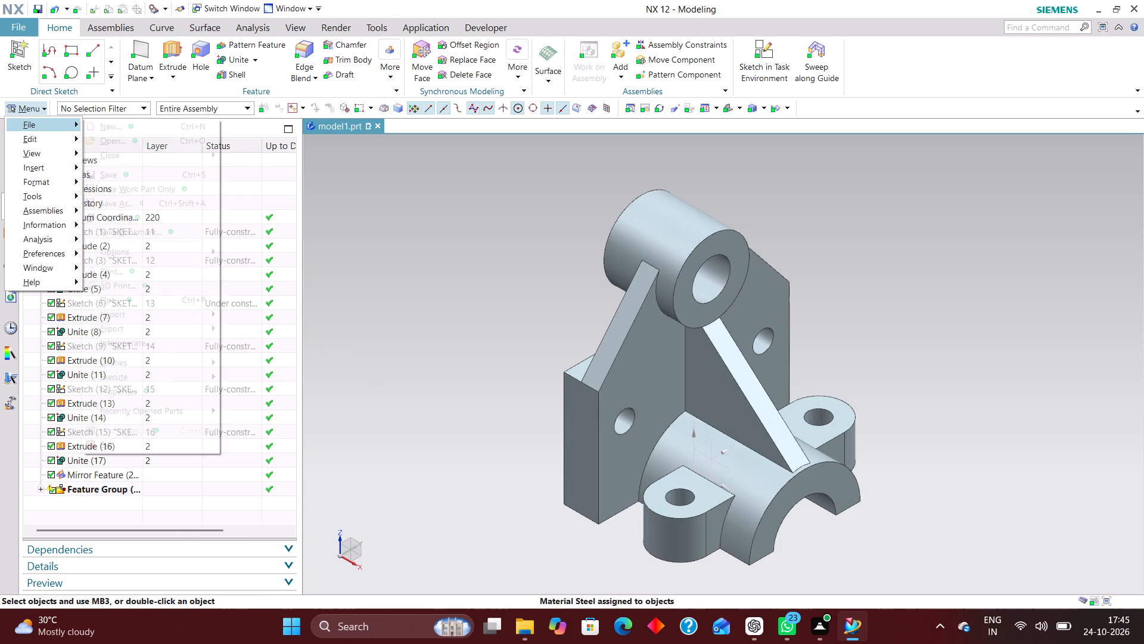
pyautogui.click(43, 126)
pyautogui.click(156, 386)
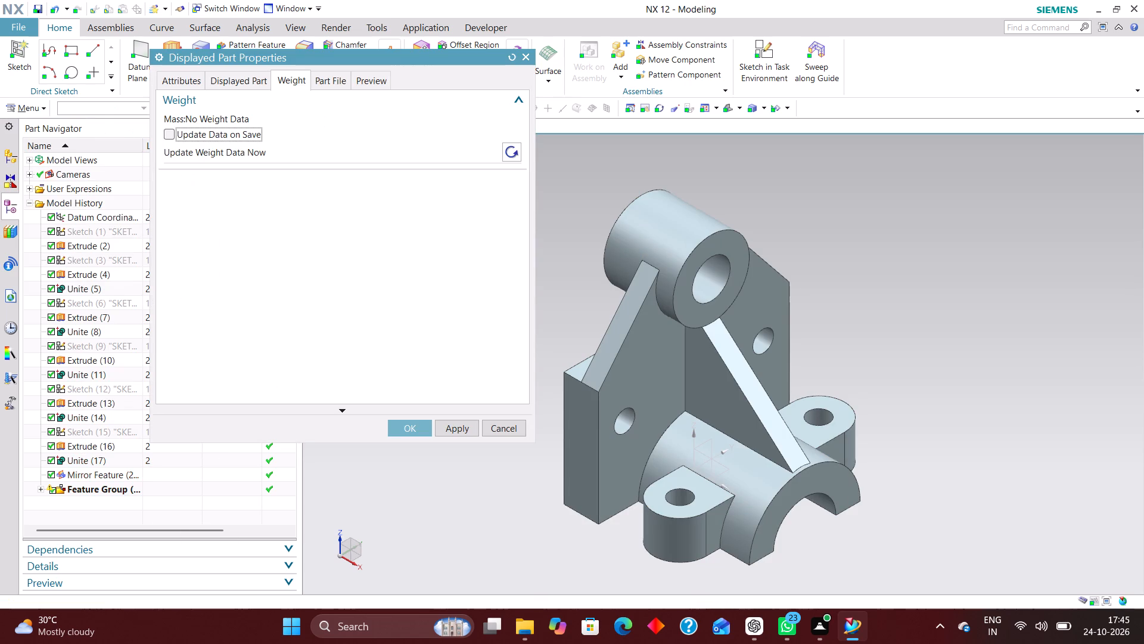
pyautogui.click(172, 138)
pyautogui.click(505, 150)
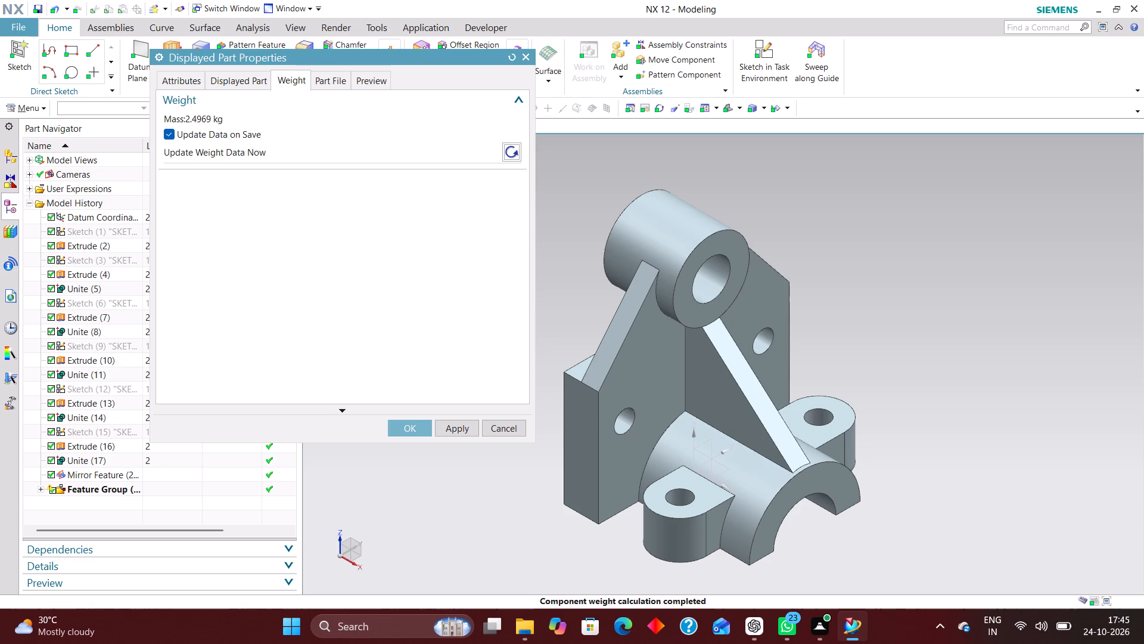
pyautogui.click(410, 425)
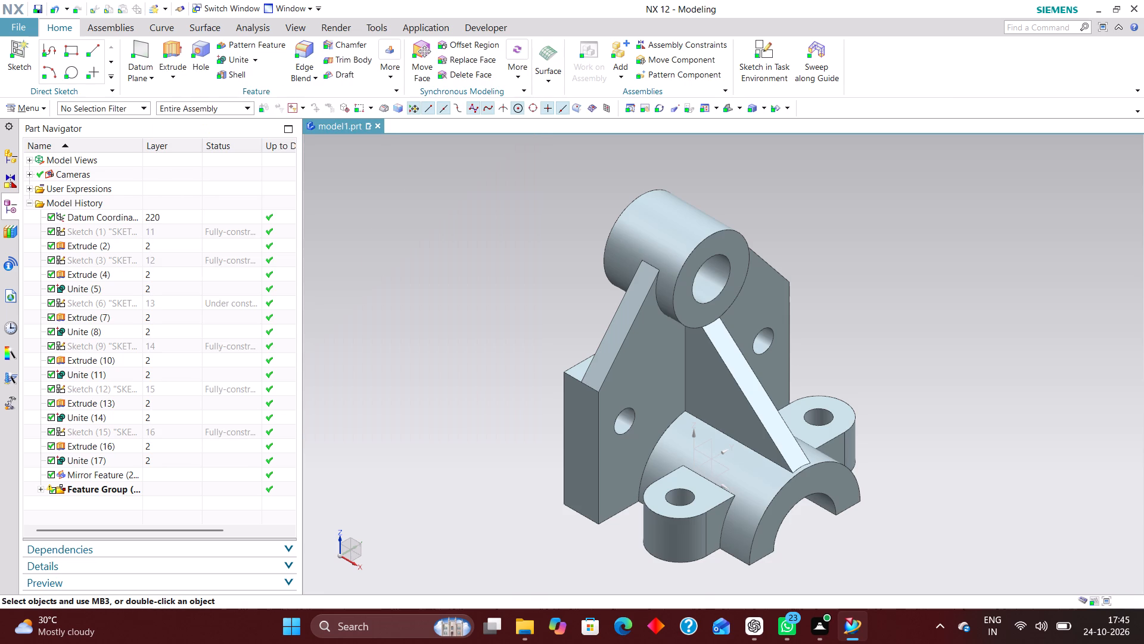
# Create a new group from the bracket body, keeping the default name, Unique Membership and Apply Group Display Properties.
pyautogui.click(45, 102)
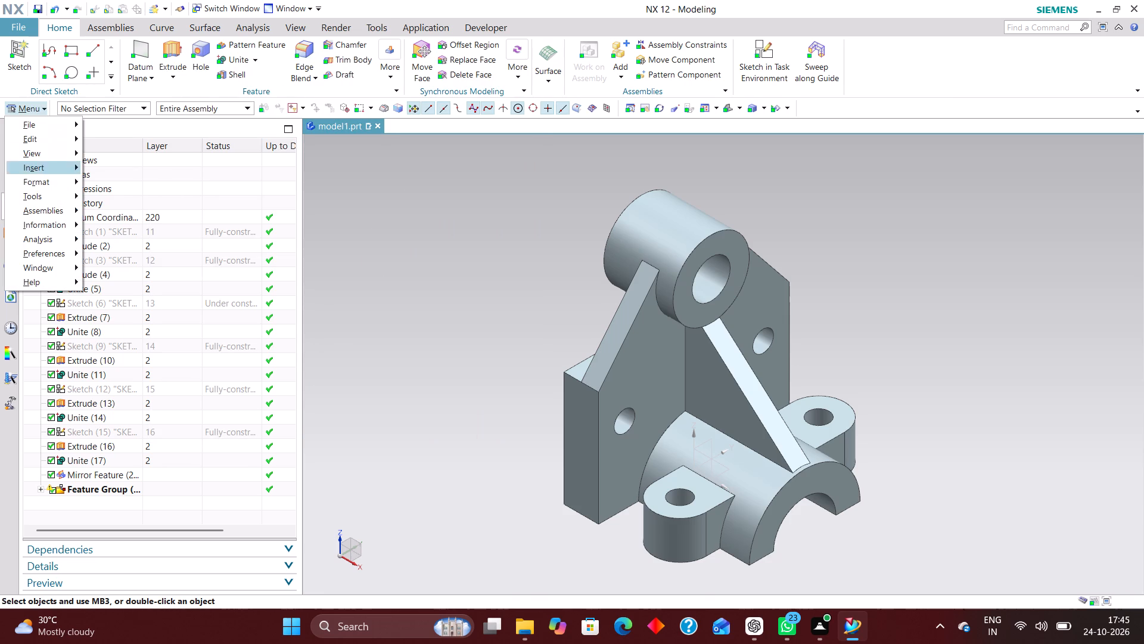
pyautogui.click(48, 182)
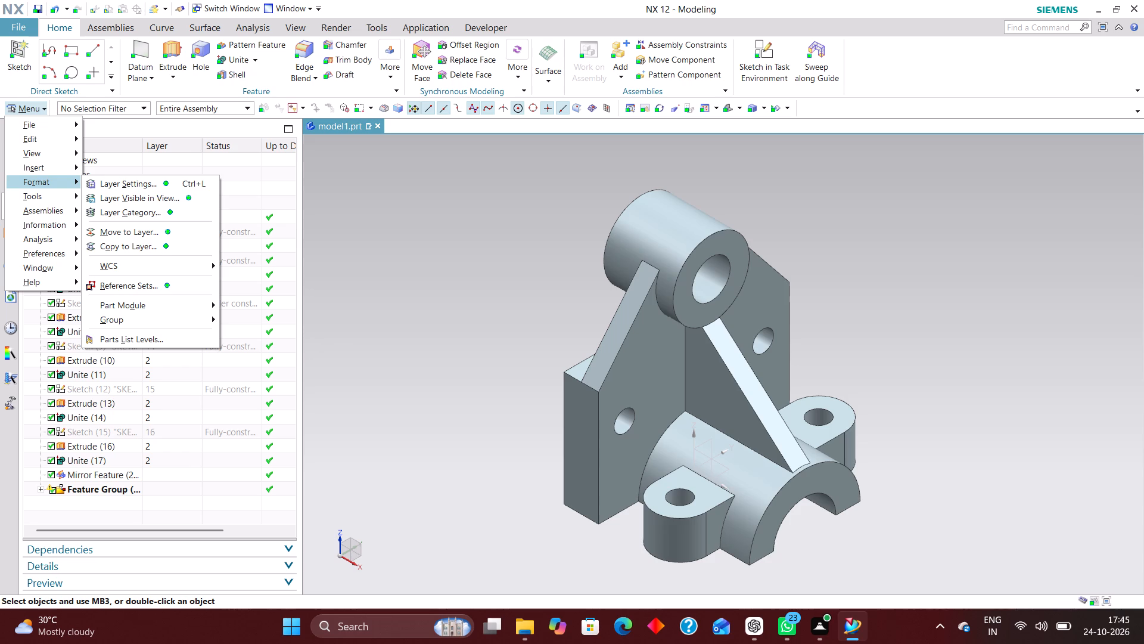
pyautogui.click(123, 318)
pyautogui.click(262, 317)
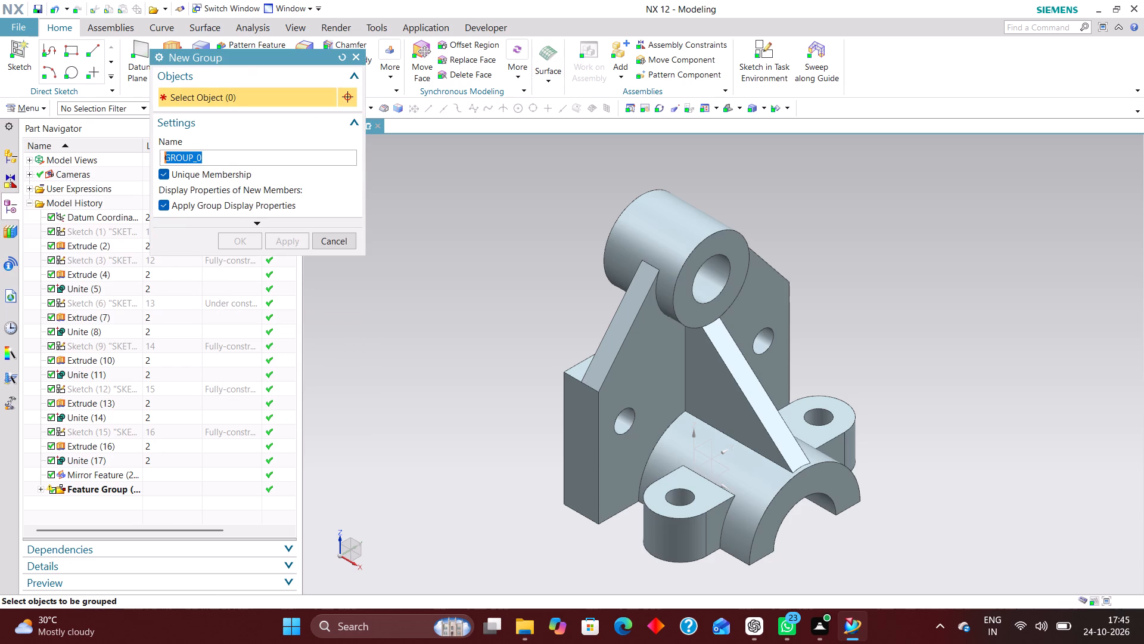
pyautogui.click(665, 348)
pyautogui.click(250, 239)
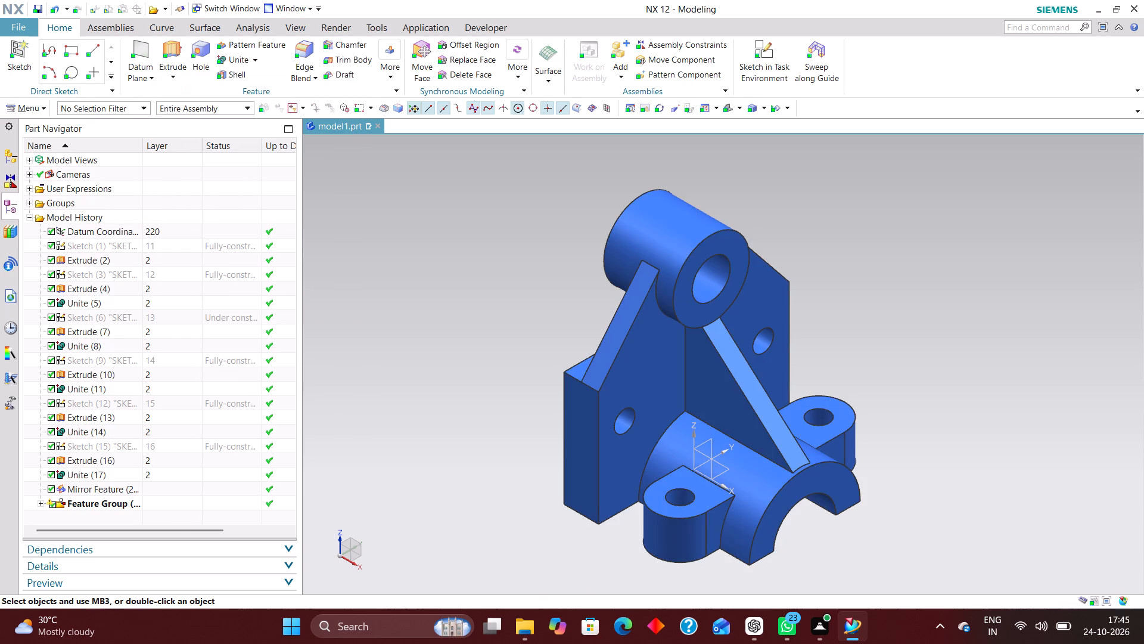
# Set up Part Cleanup for the work part, adding Delete Unused Units and every Serious Delete Actions option from Unused Expressions through Part Family Data.
pyautogui.click(40, 109)
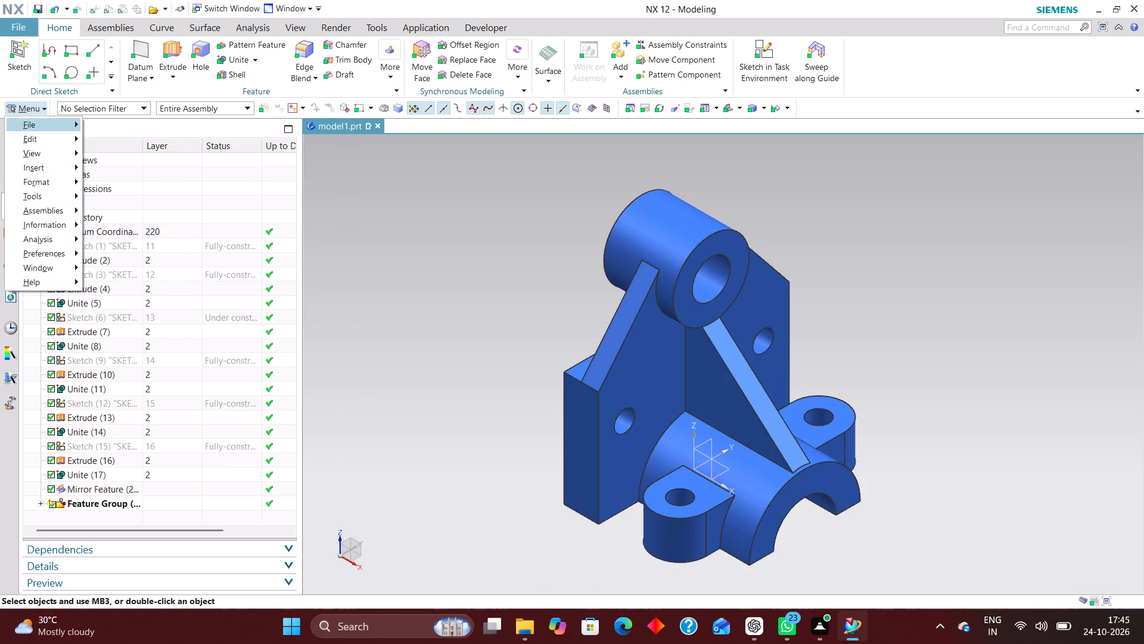
pyautogui.click(42, 125)
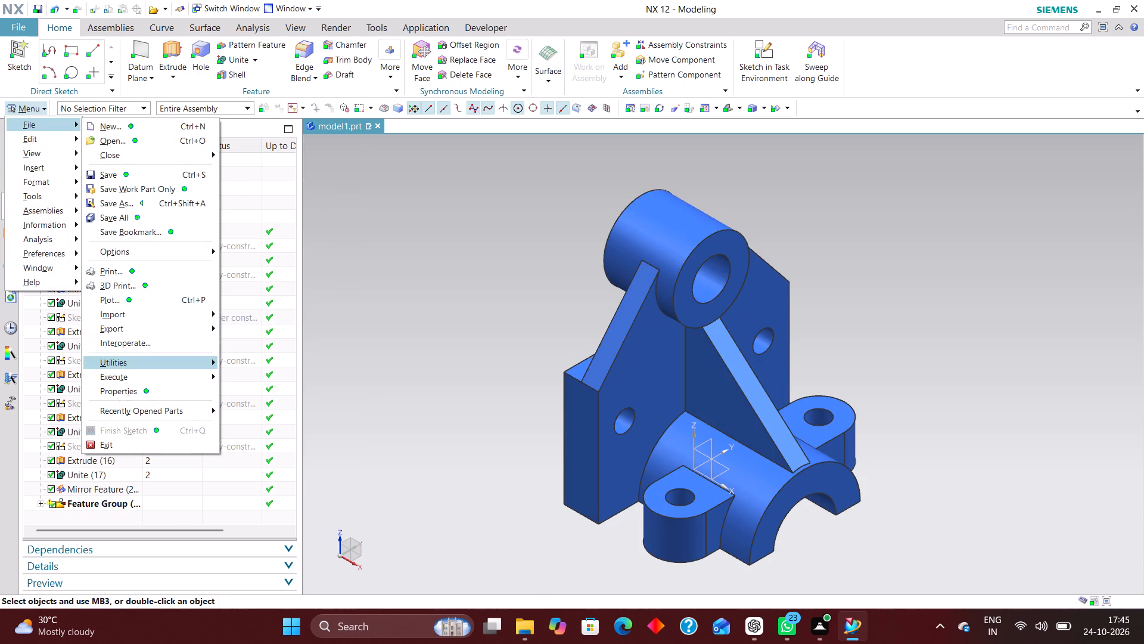
pyautogui.click(125, 364)
pyautogui.click(278, 566)
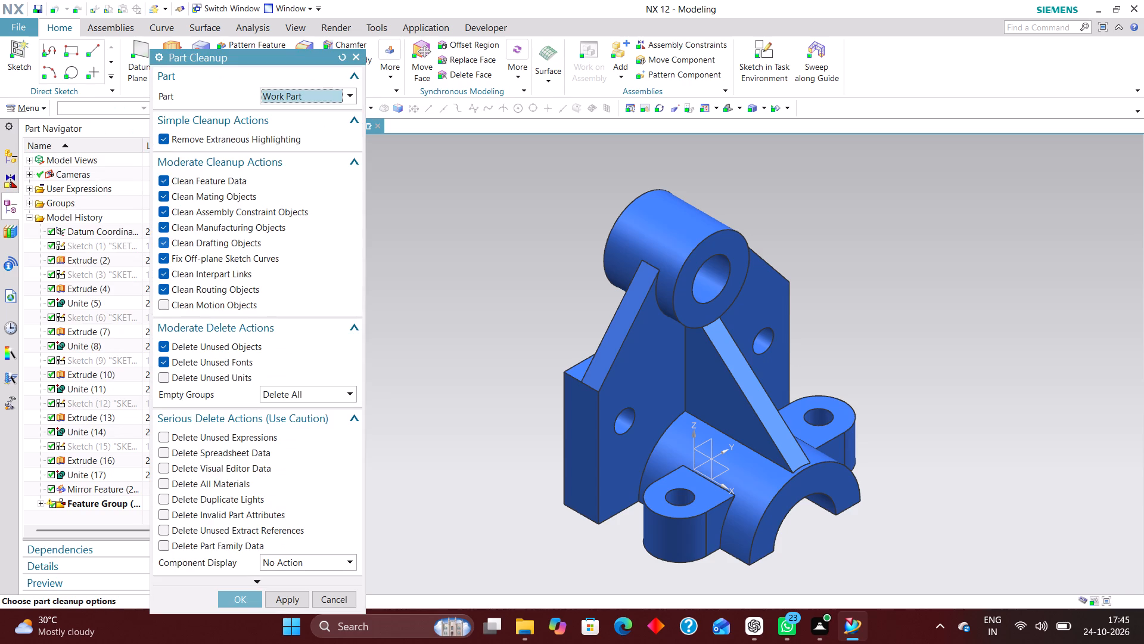
pyautogui.scroll(-4, 193, 365)
pyautogui.click(203, 380)
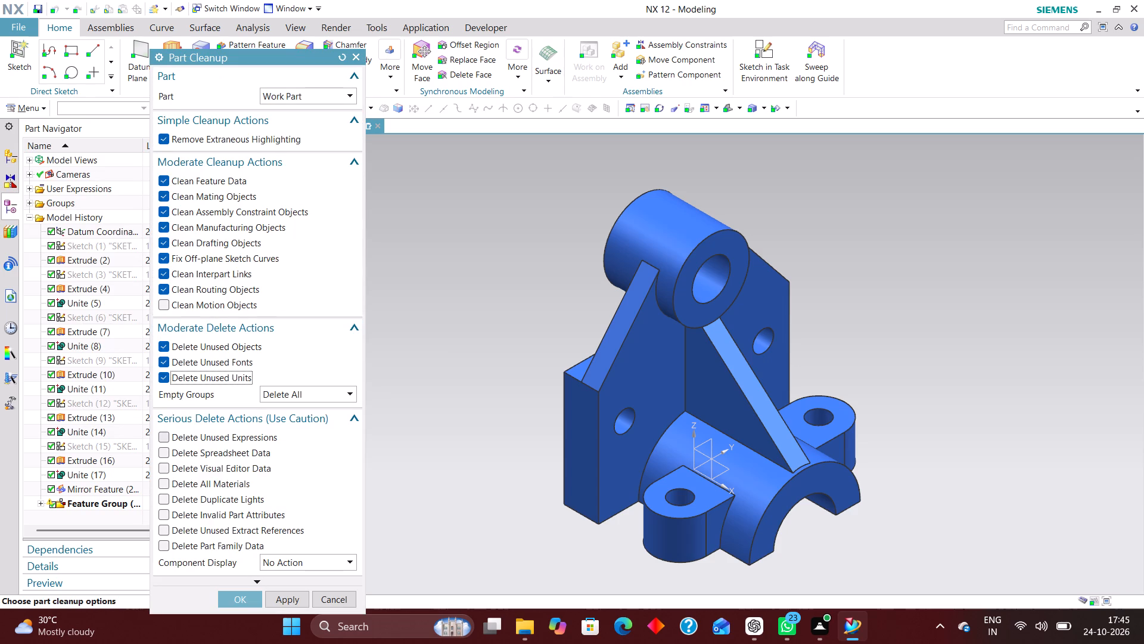
pyautogui.click(191, 438)
pyautogui.click(191, 445)
pyautogui.click(191, 454)
pyautogui.click(189, 468)
pyautogui.click(189, 481)
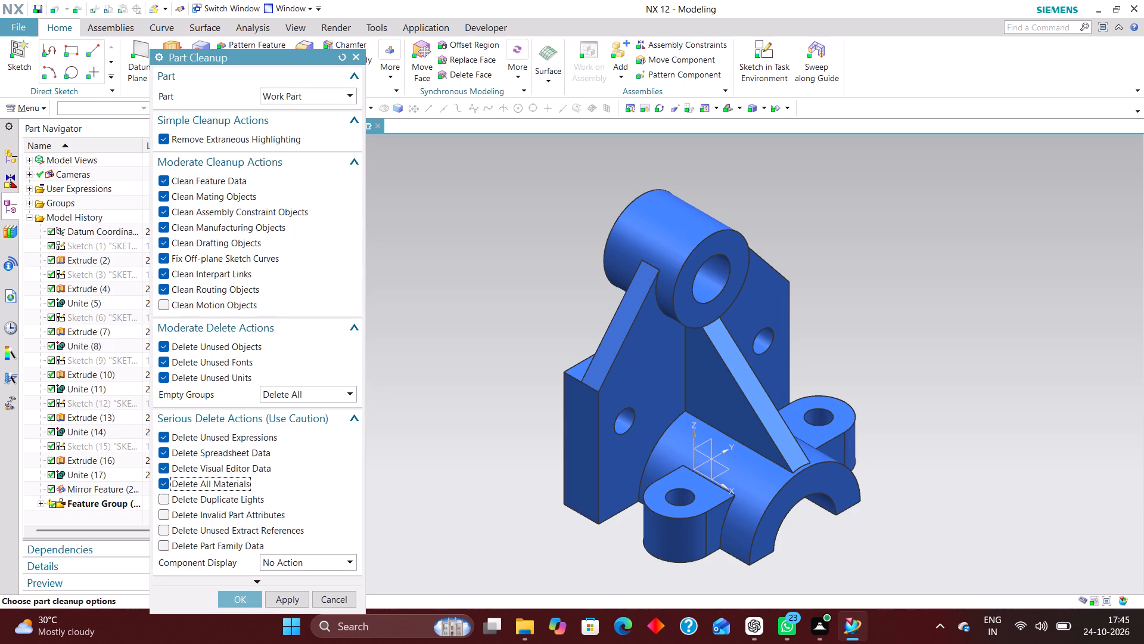
pyautogui.click(189, 492)
pyautogui.click(191, 507)
pyautogui.click(192, 525)
pyautogui.click(192, 539)
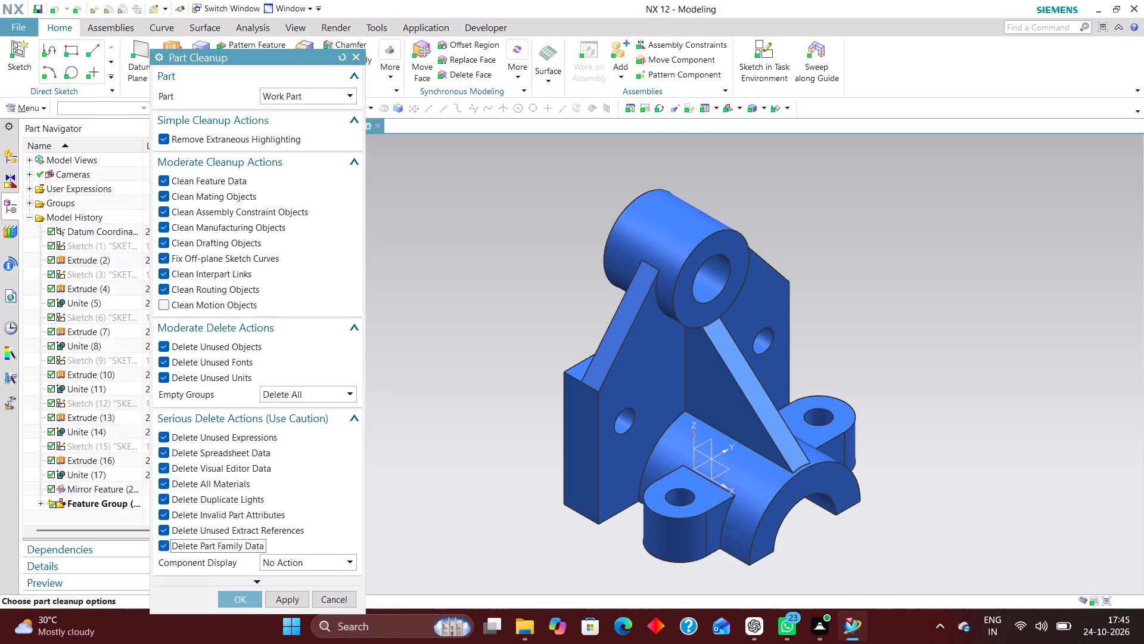
# Set the cleanup's Component Display to Remove All Changes, run the part cleanup and dismiss the report.
pyautogui.click(329, 560)
pyautogui.click(320, 600)
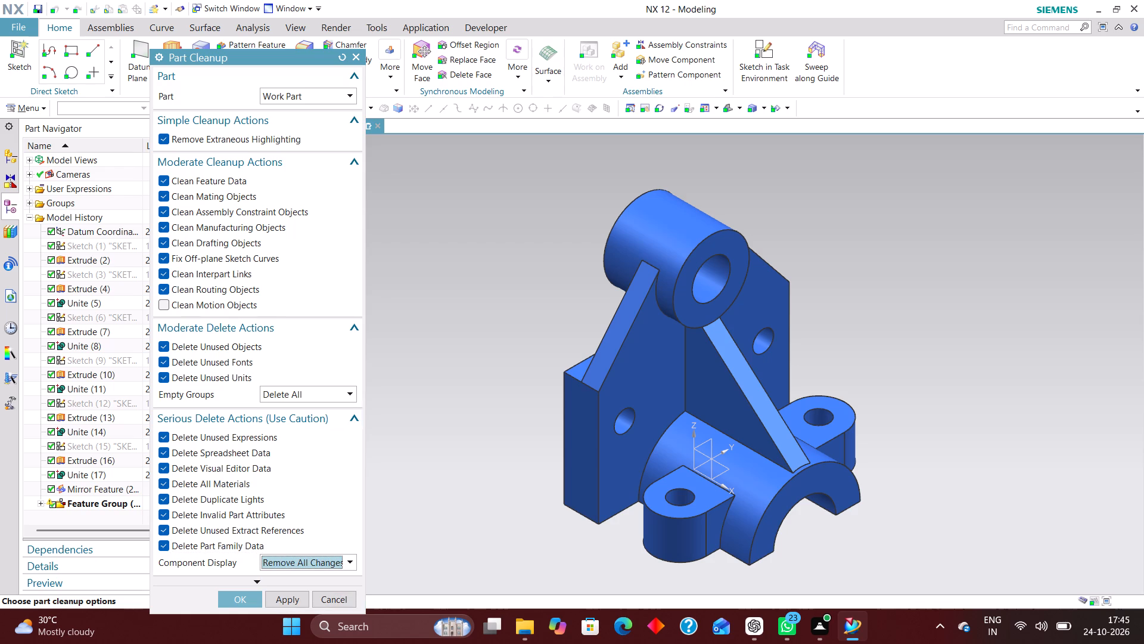
pyautogui.scroll(-4, 315, 392)
pyautogui.click(240, 598)
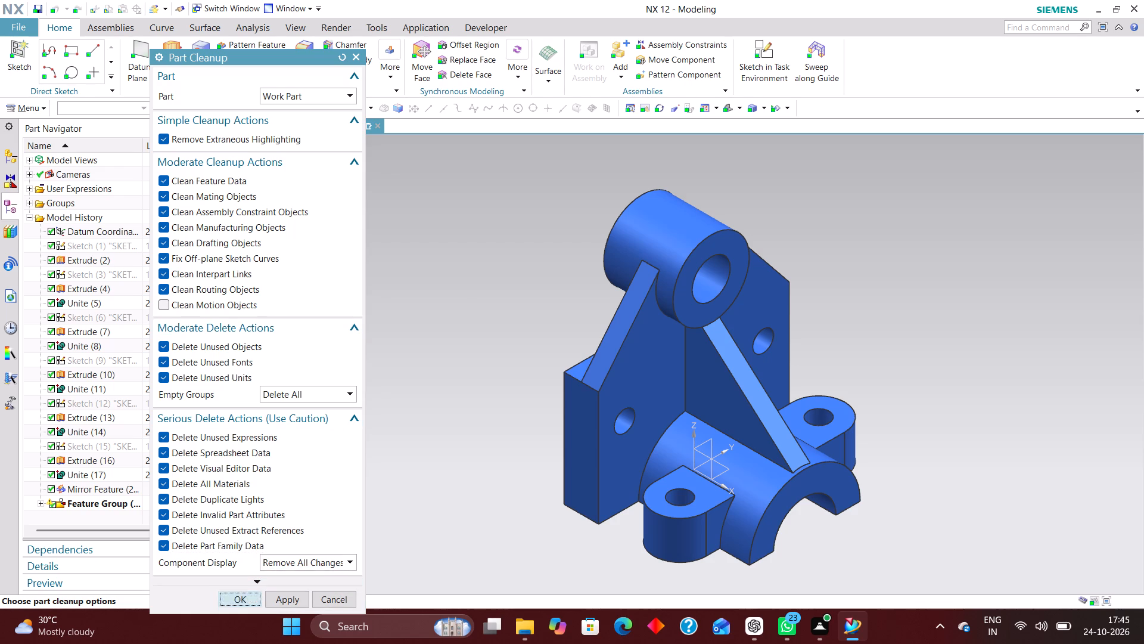
pyautogui.click(458, 354)
pyautogui.click(456, 327)
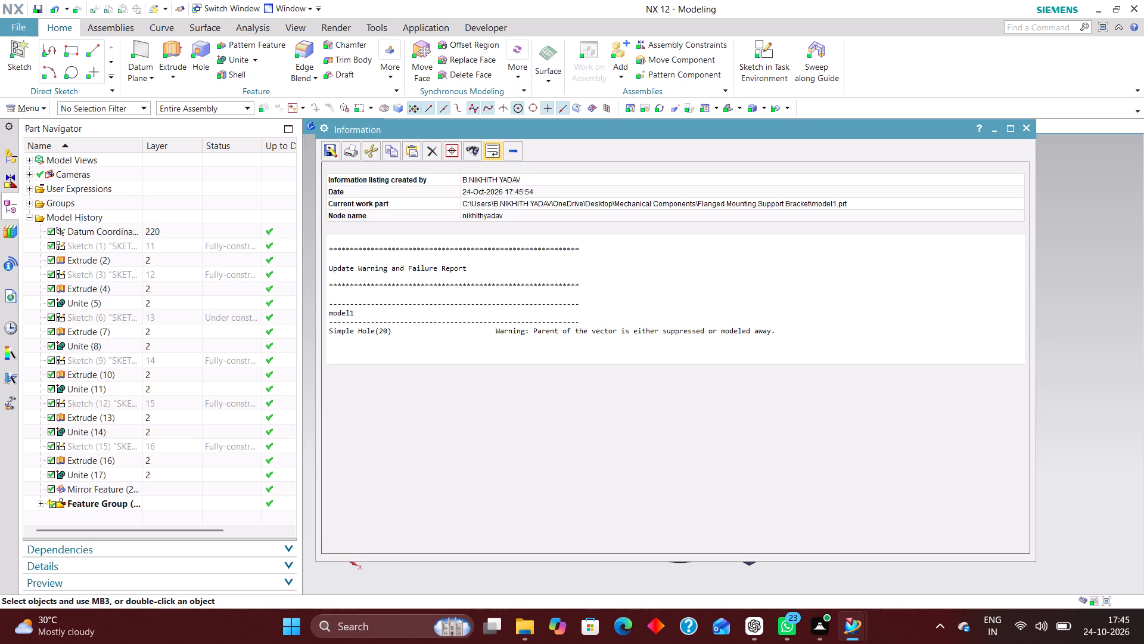
pyautogui.click(1027, 125)
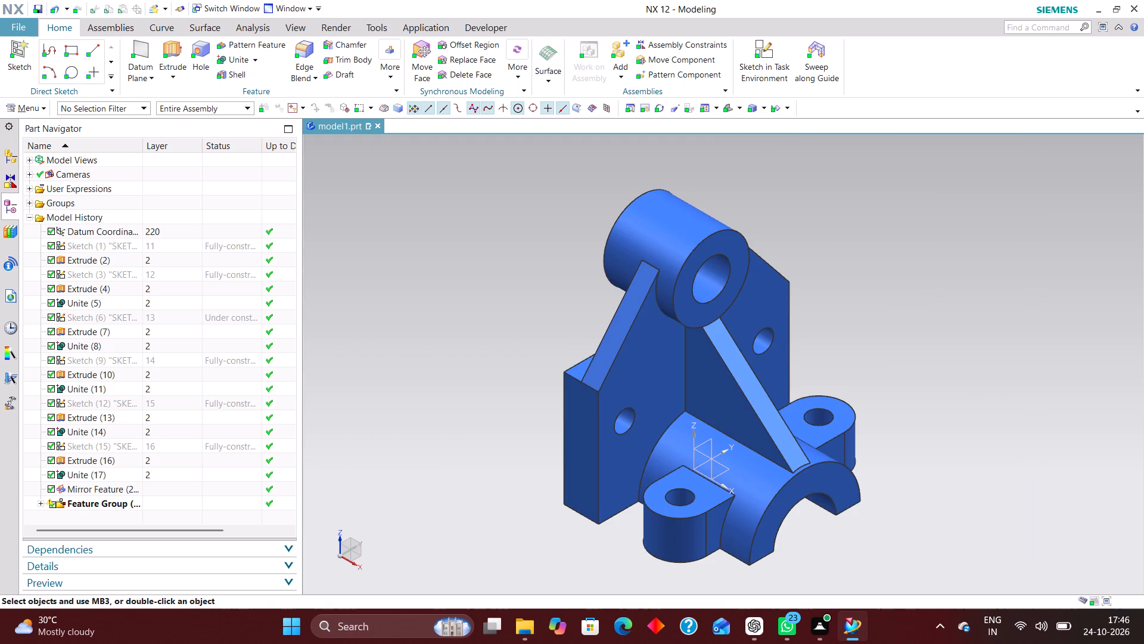
# Create a new reference set containing the bracket's solid body, keeping the default name and Add Components Automatically.
pyautogui.click(36, 107)
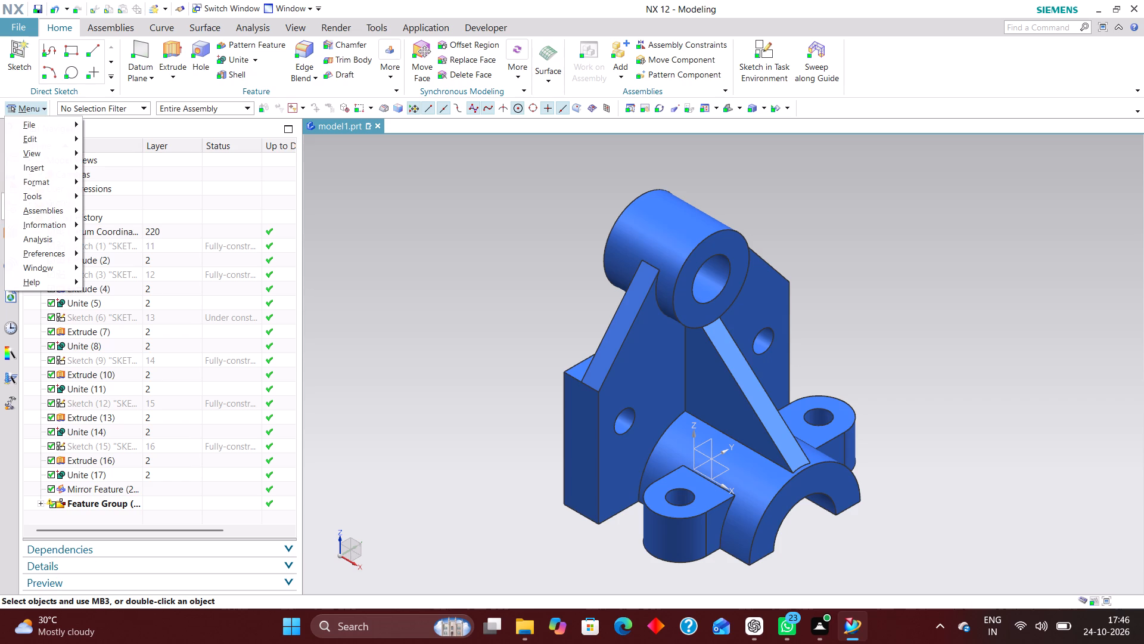
pyautogui.click(42, 128)
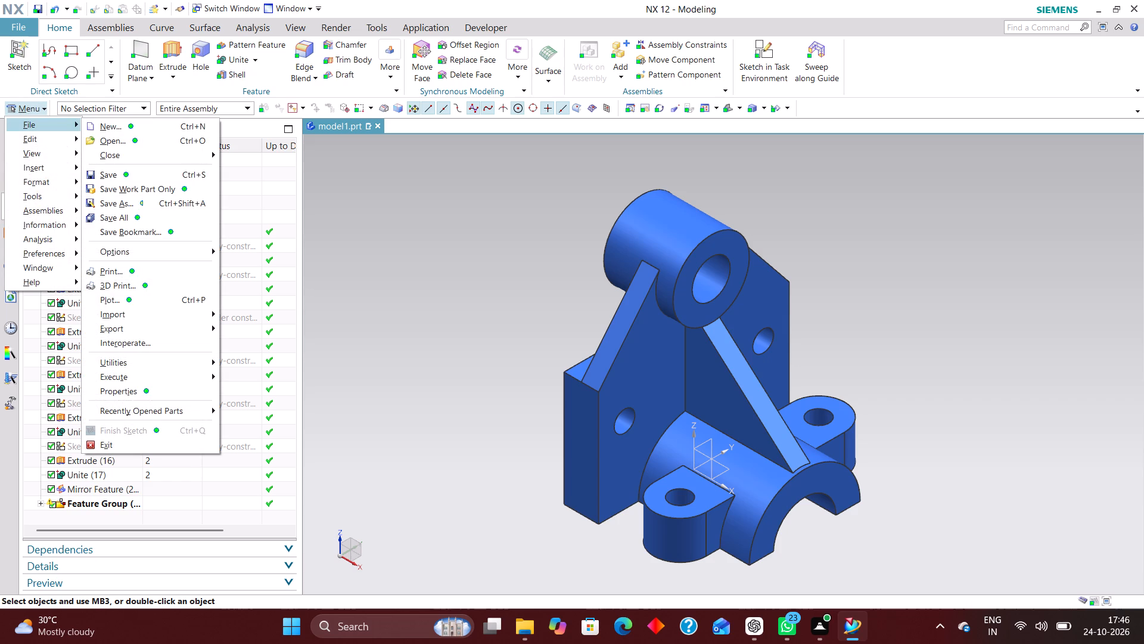
pyautogui.click(40, 185)
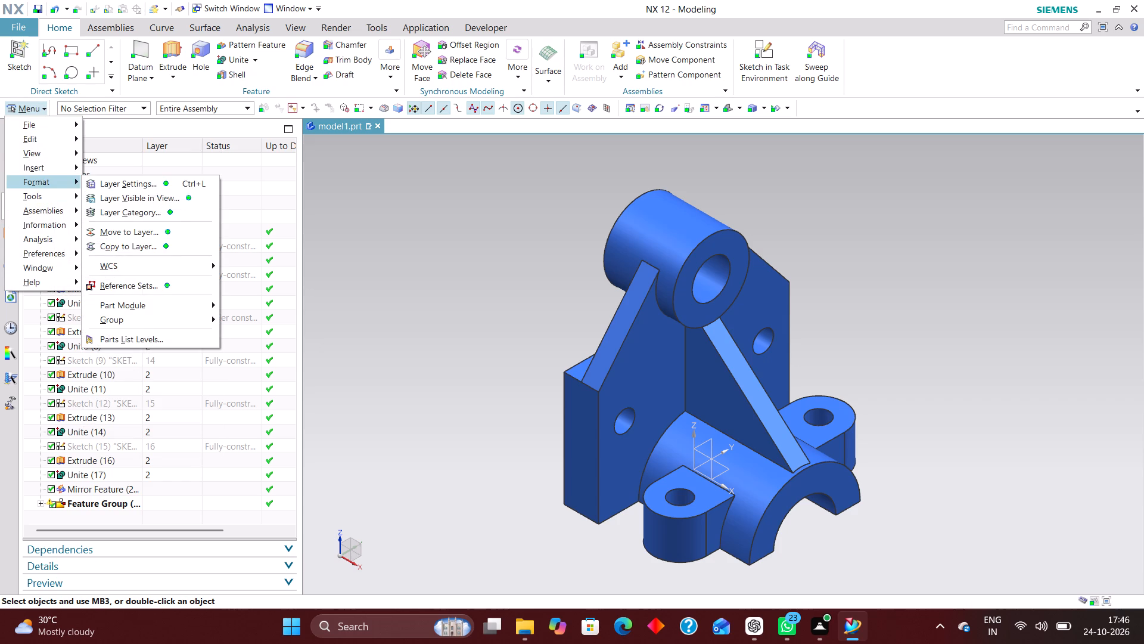
pyautogui.click(160, 286)
pyautogui.click(344, 137)
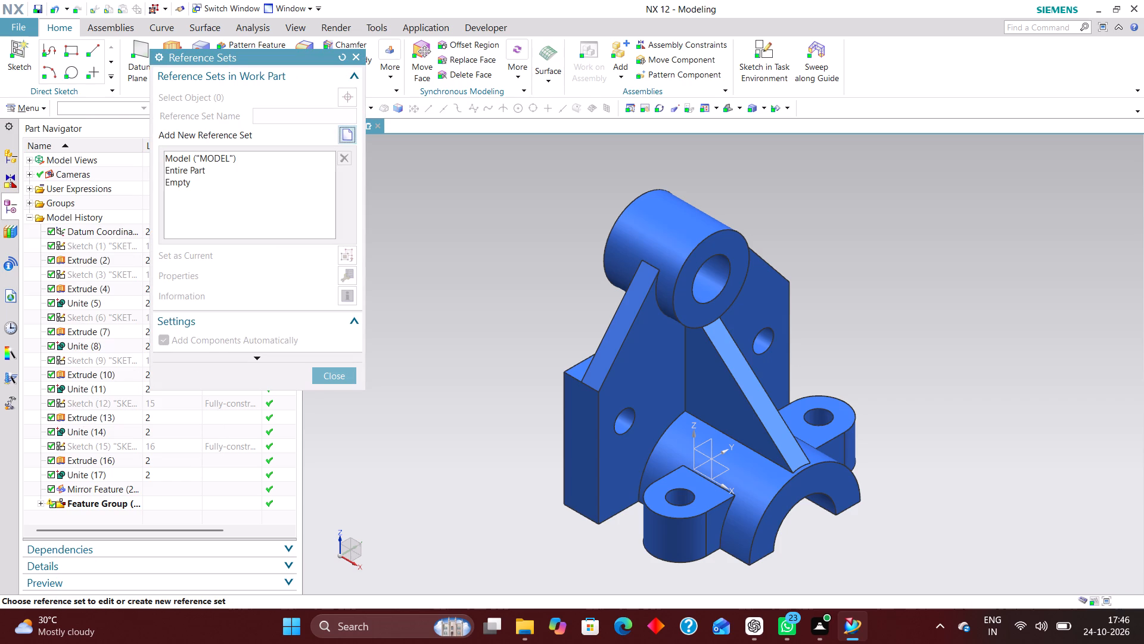
pyautogui.click(625, 348)
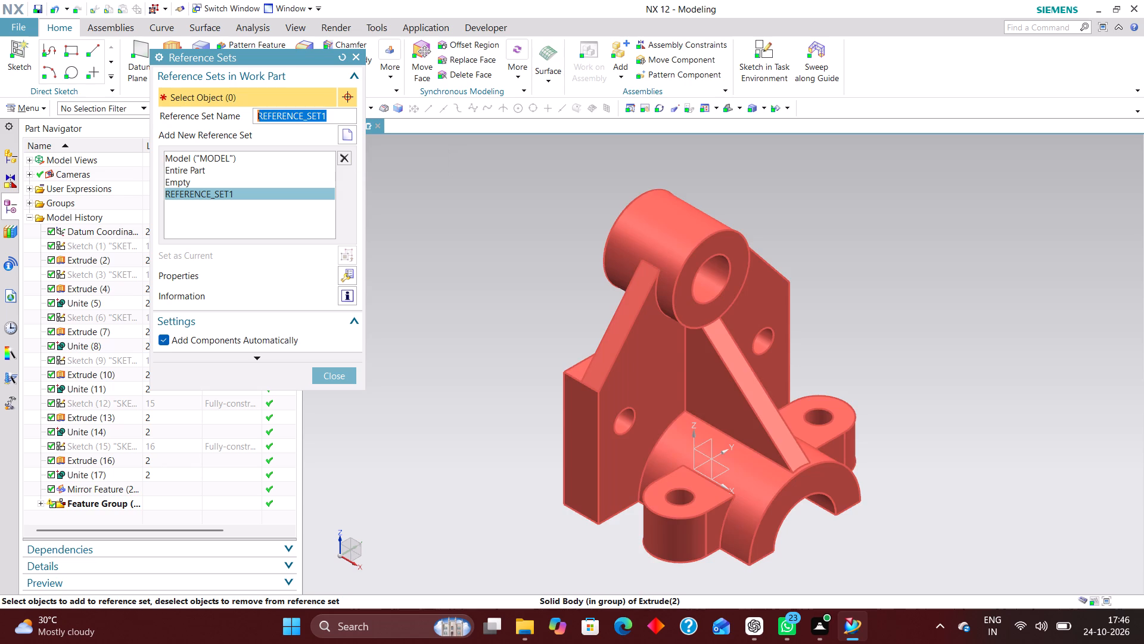
pyautogui.click(331, 377)
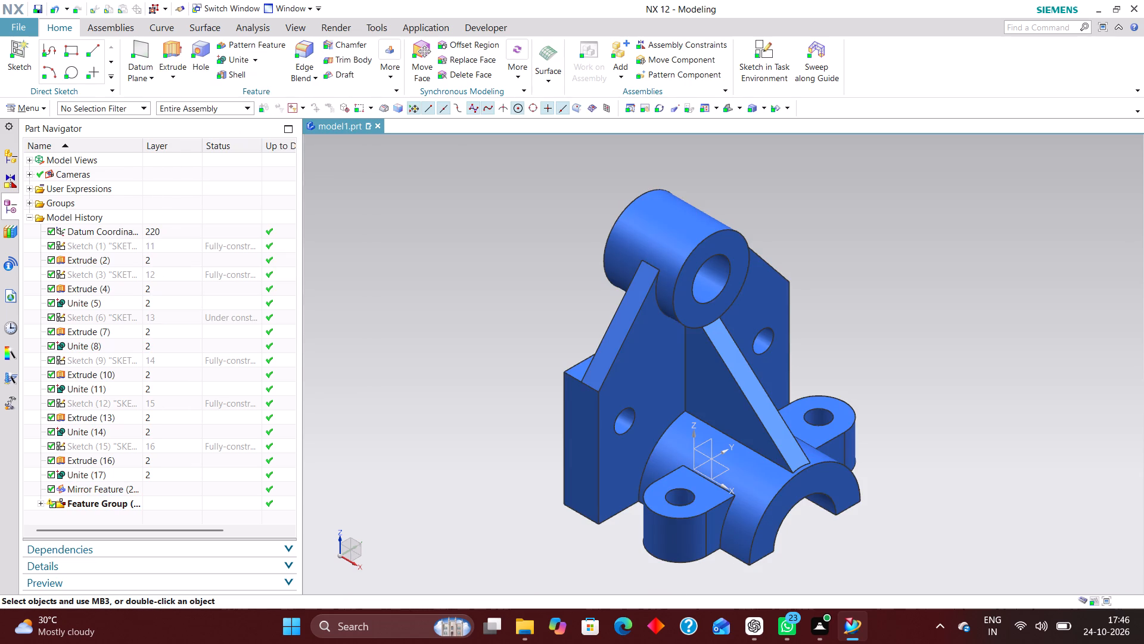
# Add the bracket's solid body as a Product Interface object, with Object Type left at Automatic.
pyautogui.click(38, 103)
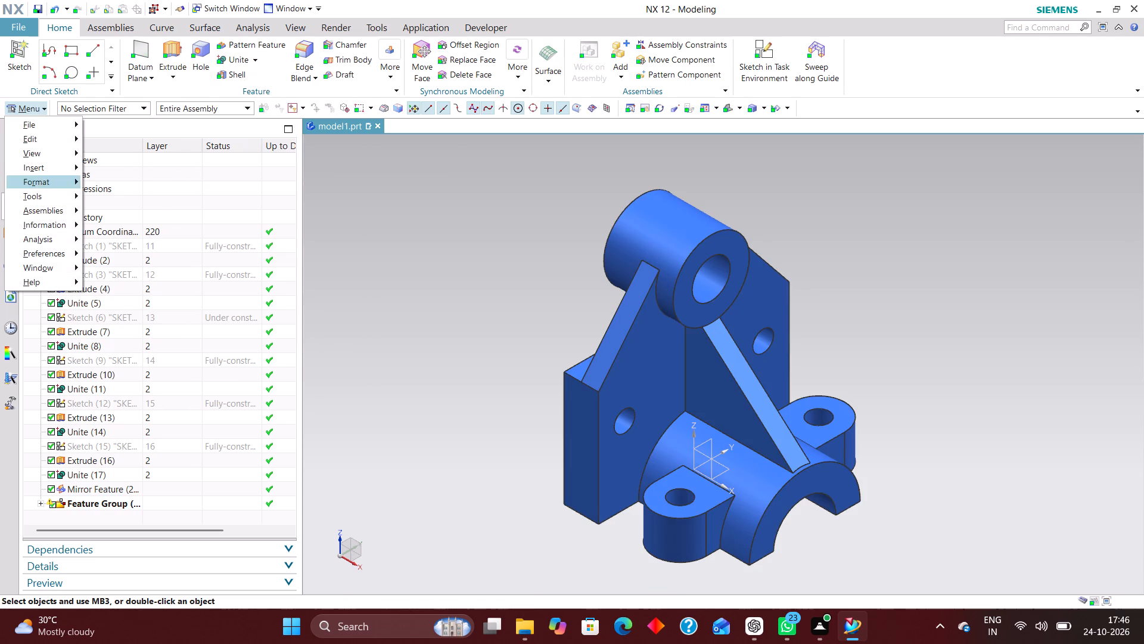
pyautogui.click(41, 199)
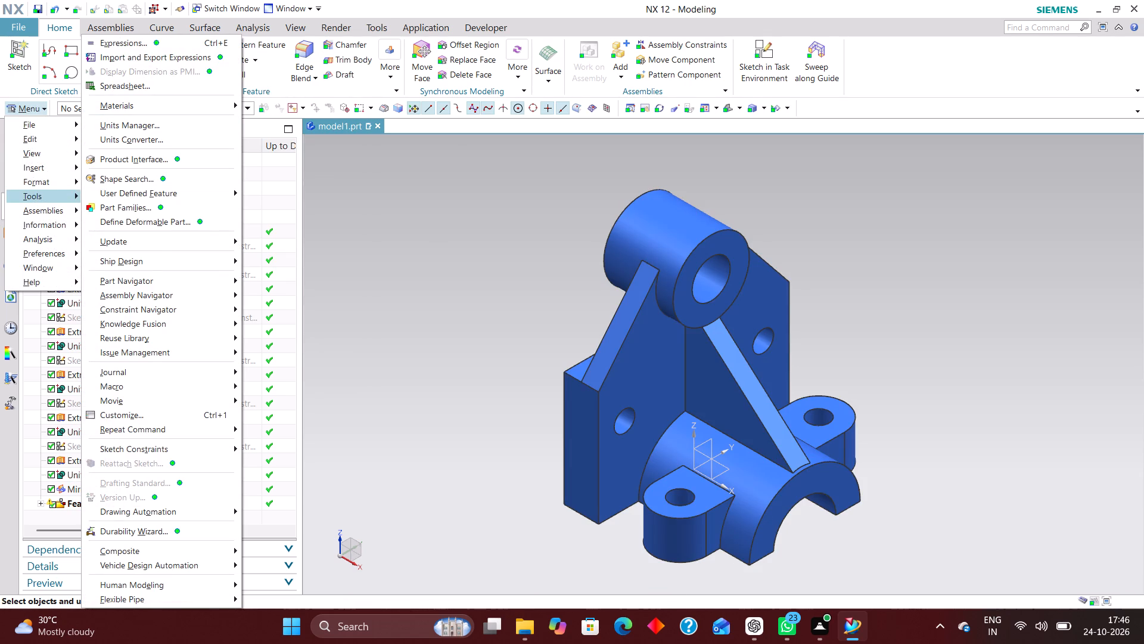
pyautogui.click(164, 155)
pyautogui.click(667, 264)
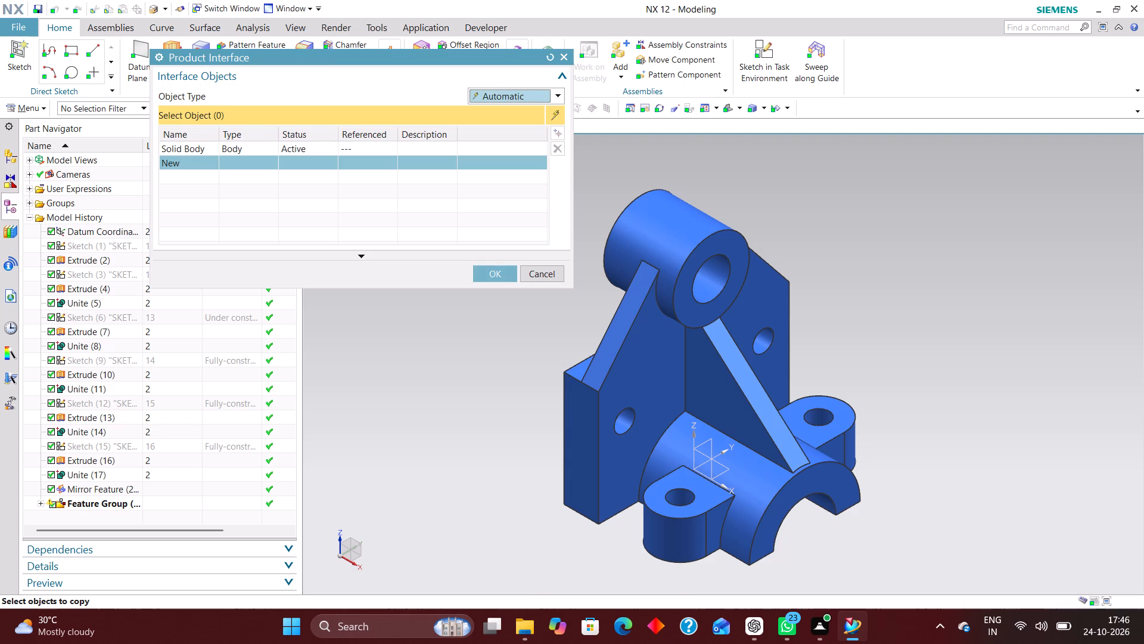
pyautogui.click(486, 277)
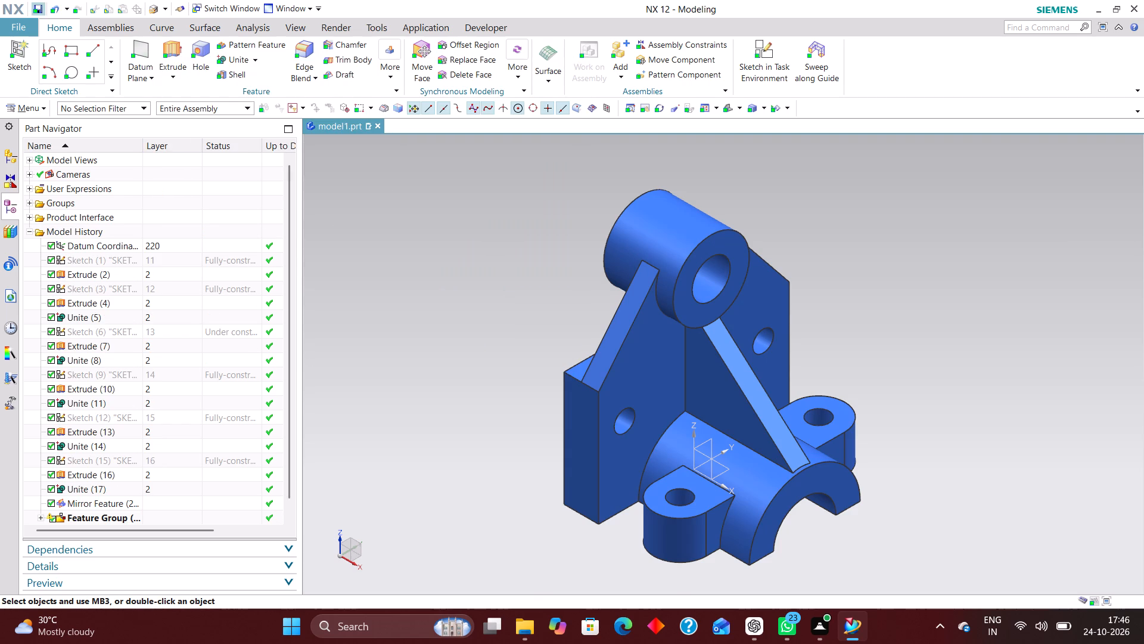
# Create an A2 - Size millimetre drawing of model1 as model1_dwg1.prt, leaving the title block values unfilled.
pyautogui.click(17, 22)
pyautogui.click(30, 49)
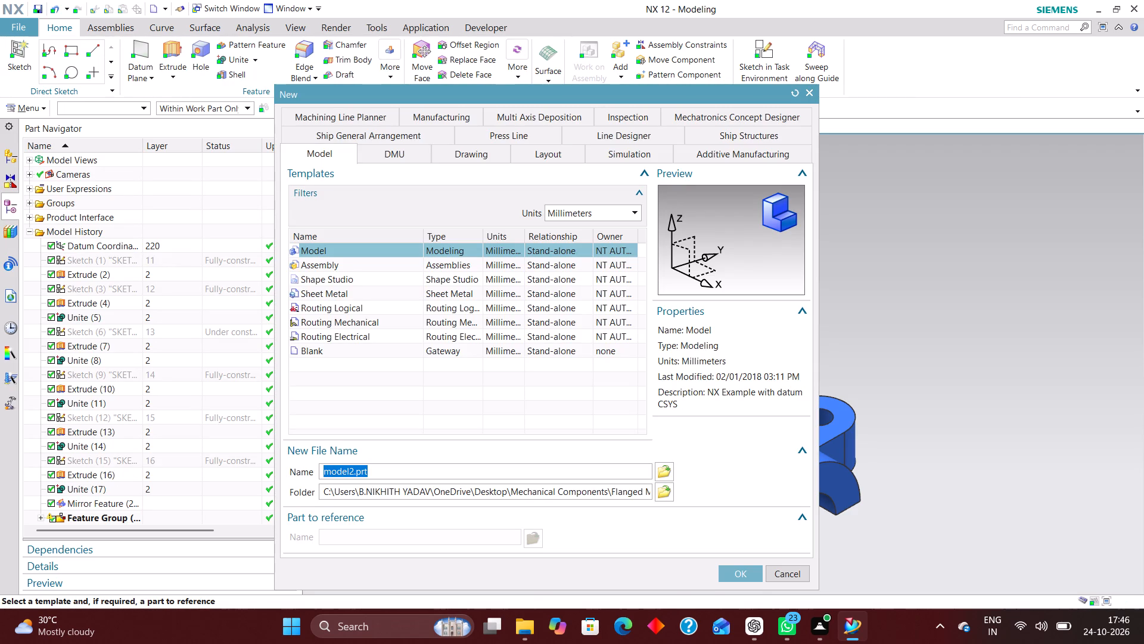
pyautogui.click(467, 160)
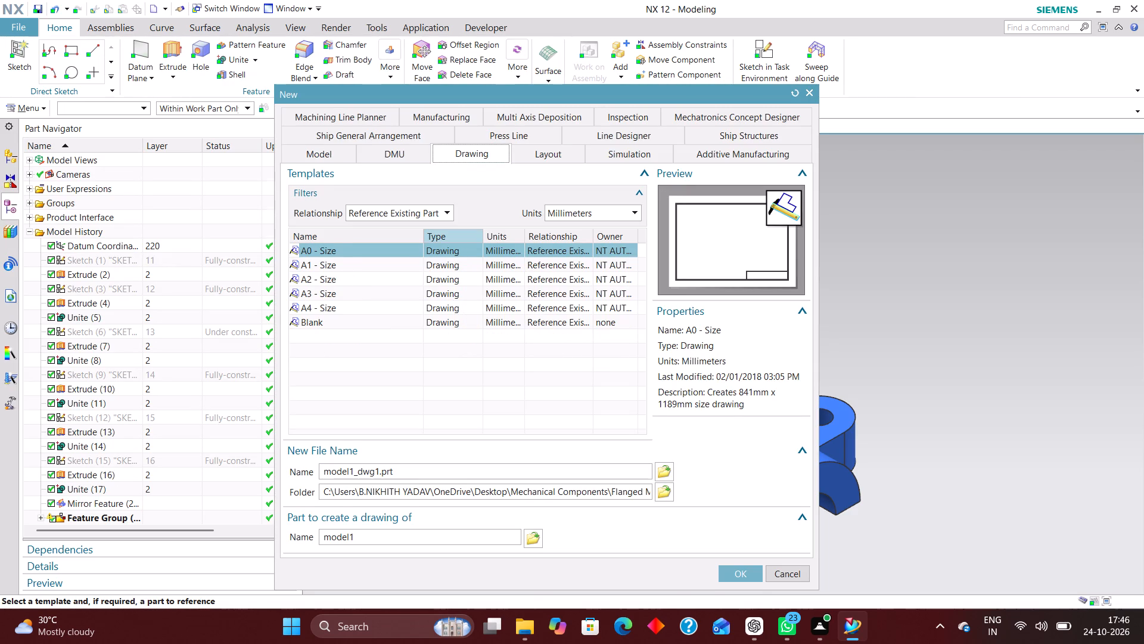
pyautogui.click(337, 276)
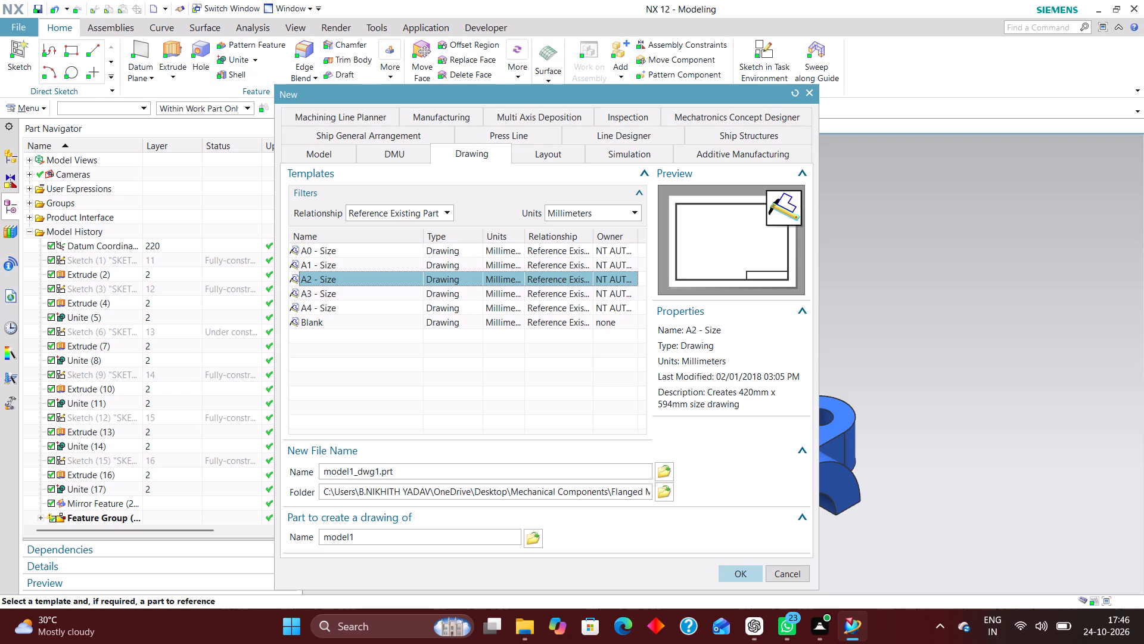
pyautogui.click(736, 571)
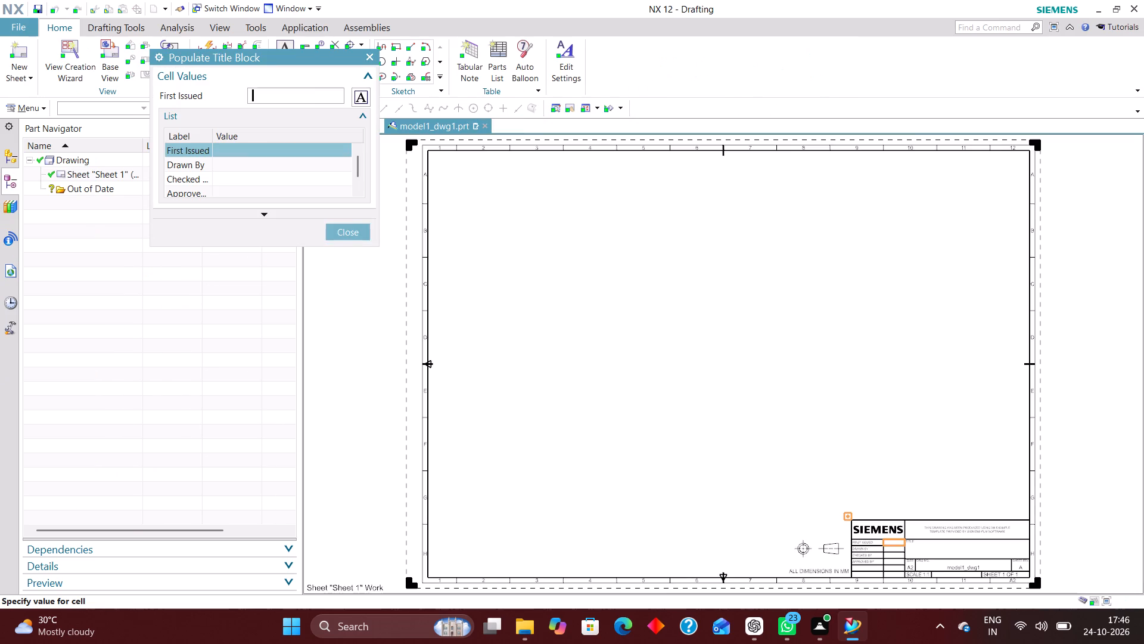
pyautogui.click(354, 233)
pyautogui.click(457, 327)
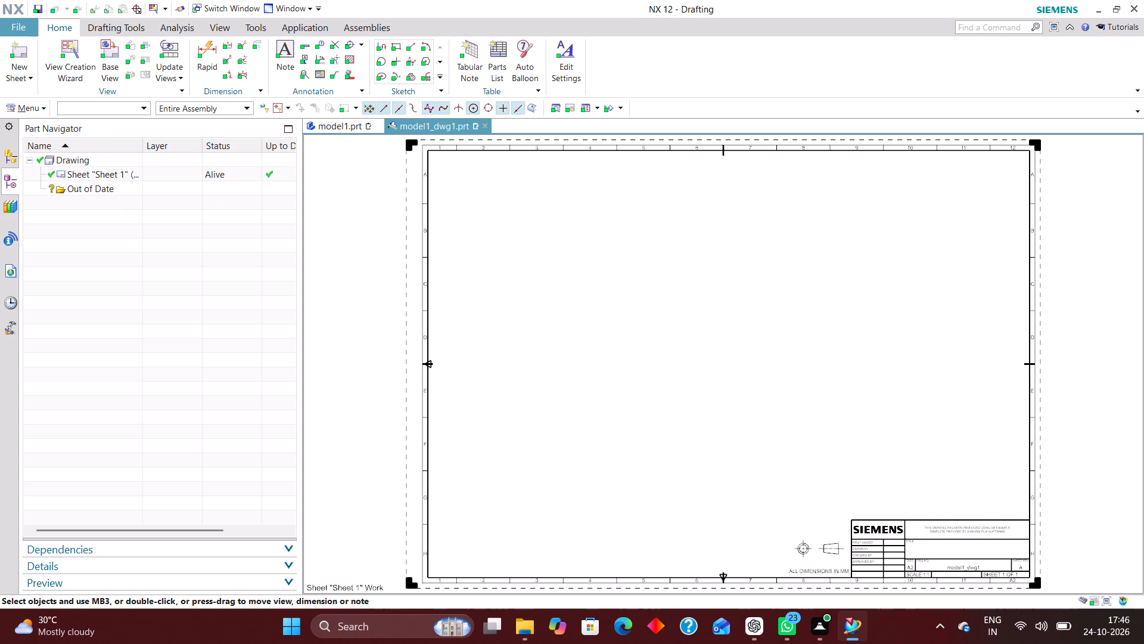
# Set the drawing's work layer to 2 and make layer 256 selectable.
pyautogui.hotkey('ctrl', 'l')
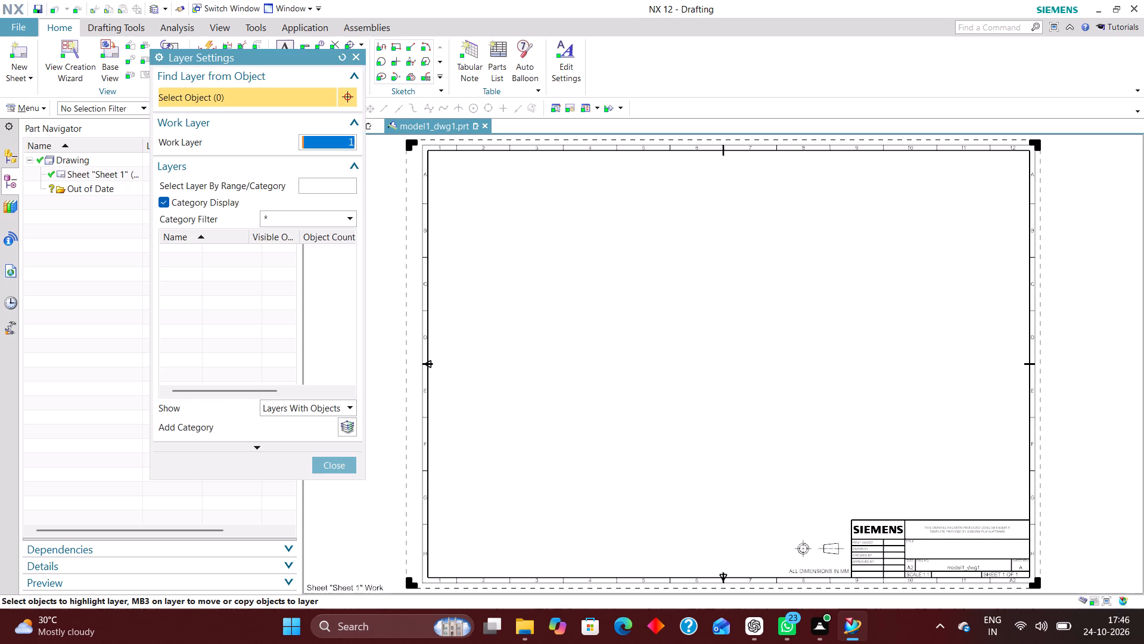
pyautogui.press('2')
pyautogui.press('Return')
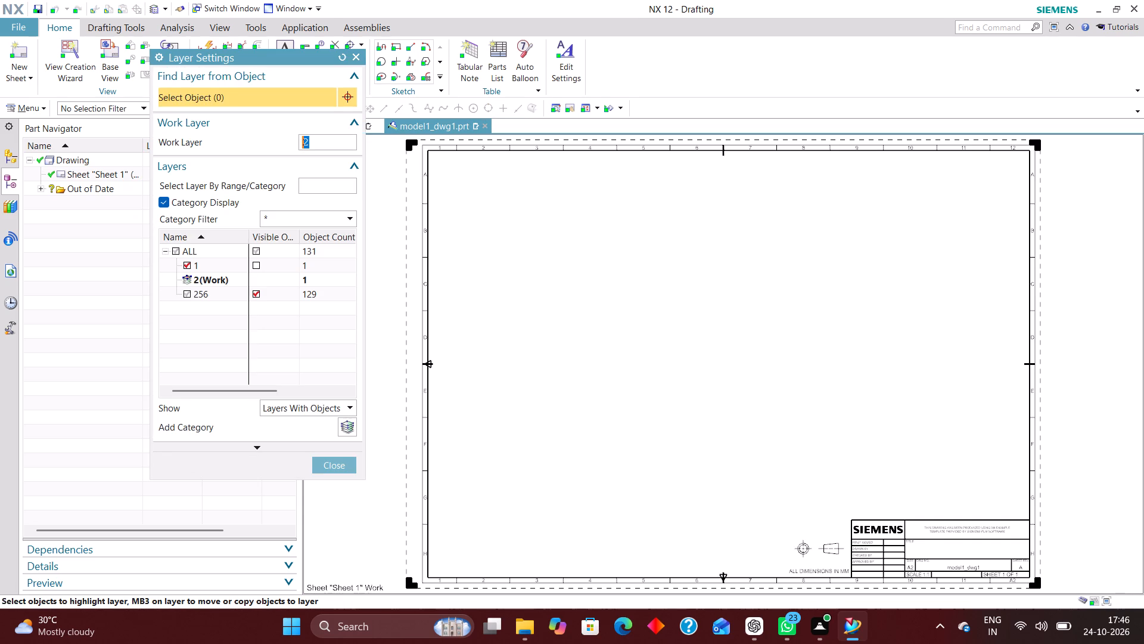
pyautogui.click(184, 287)
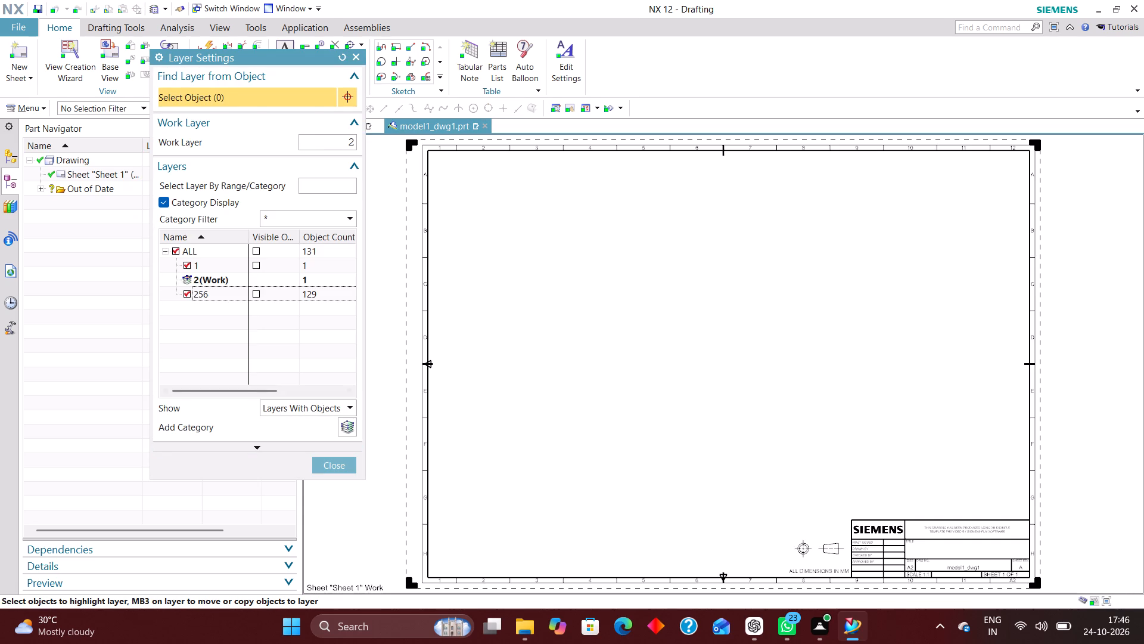
pyautogui.click(346, 470)
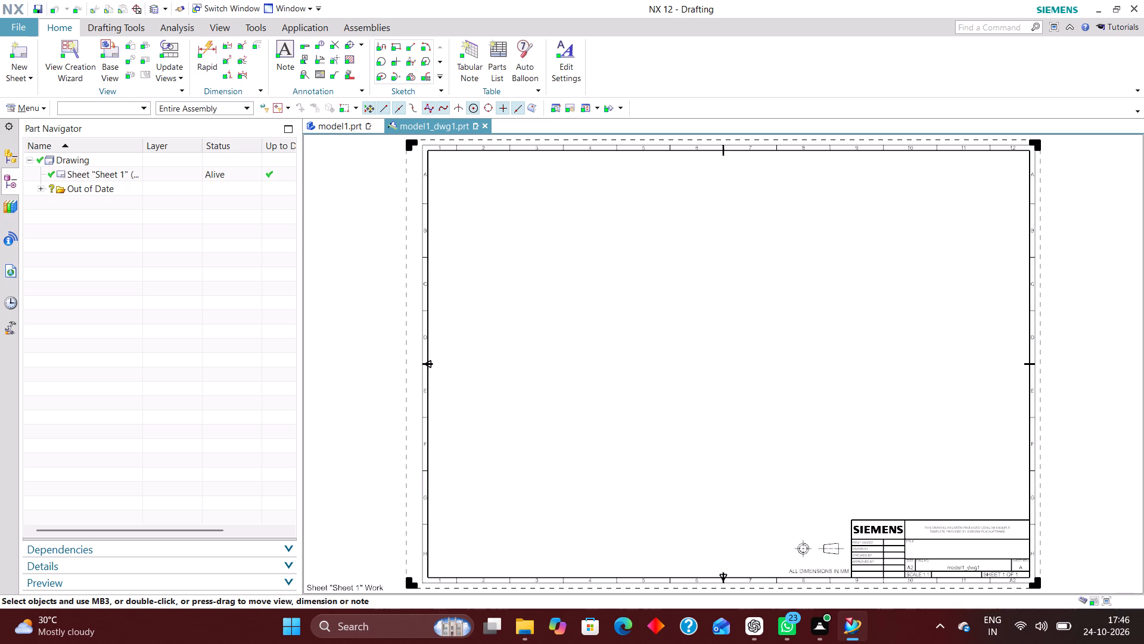
# Place an Isometric base view of the bracket at 1:1 in the sheet's upper right area, without any projected view.
pyautogui.click(114, 45)
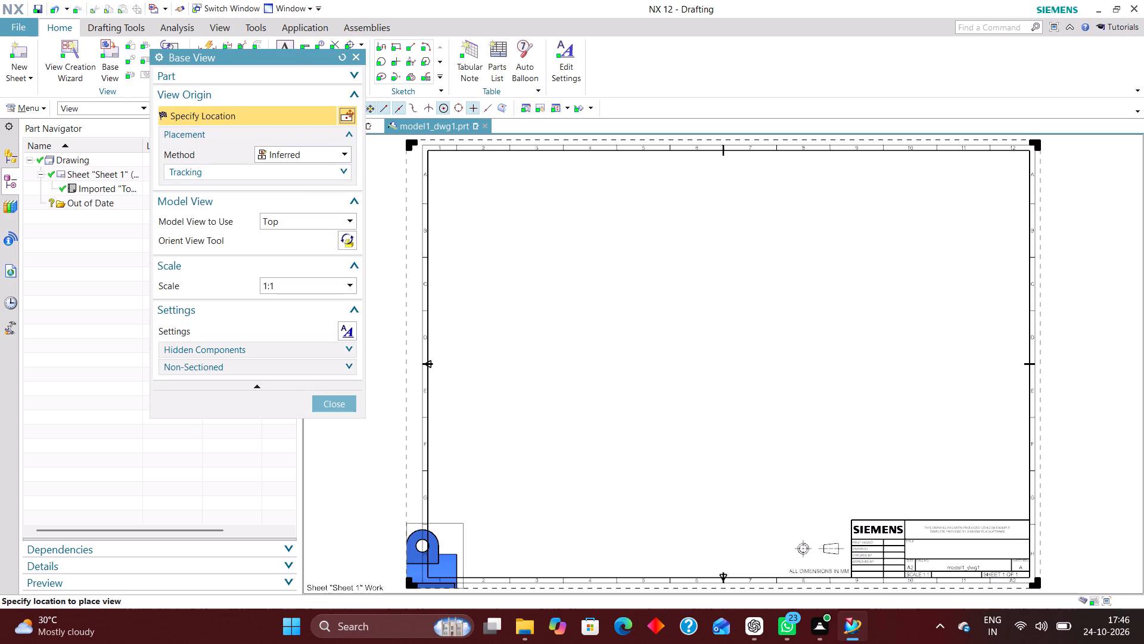
pyautogui.click(336, 218)
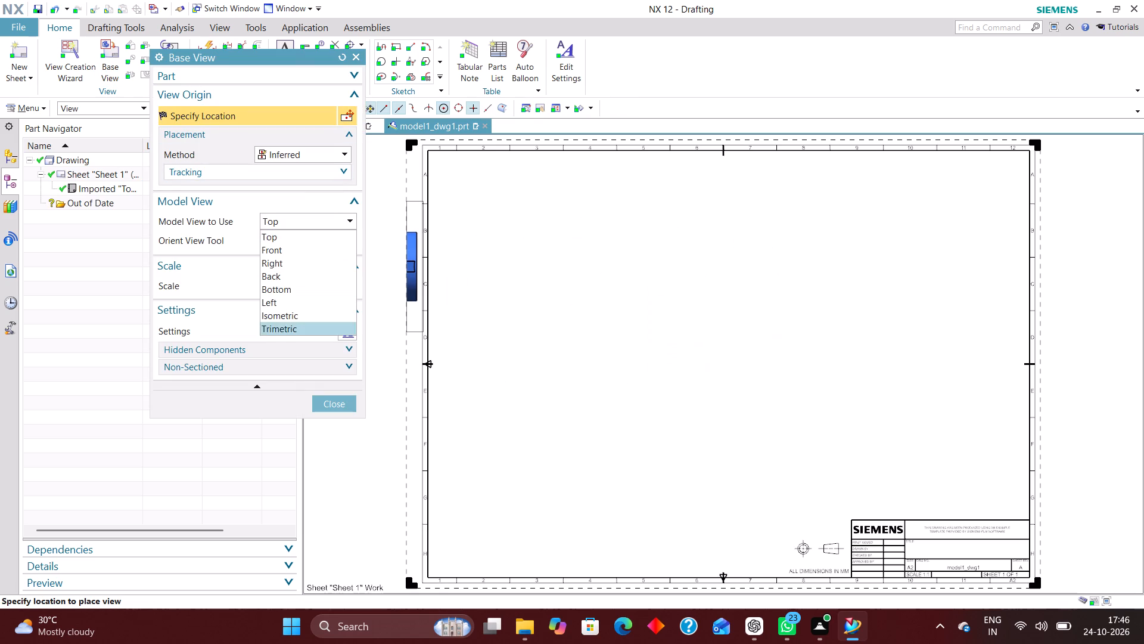
pyautogui.click(300, 316)
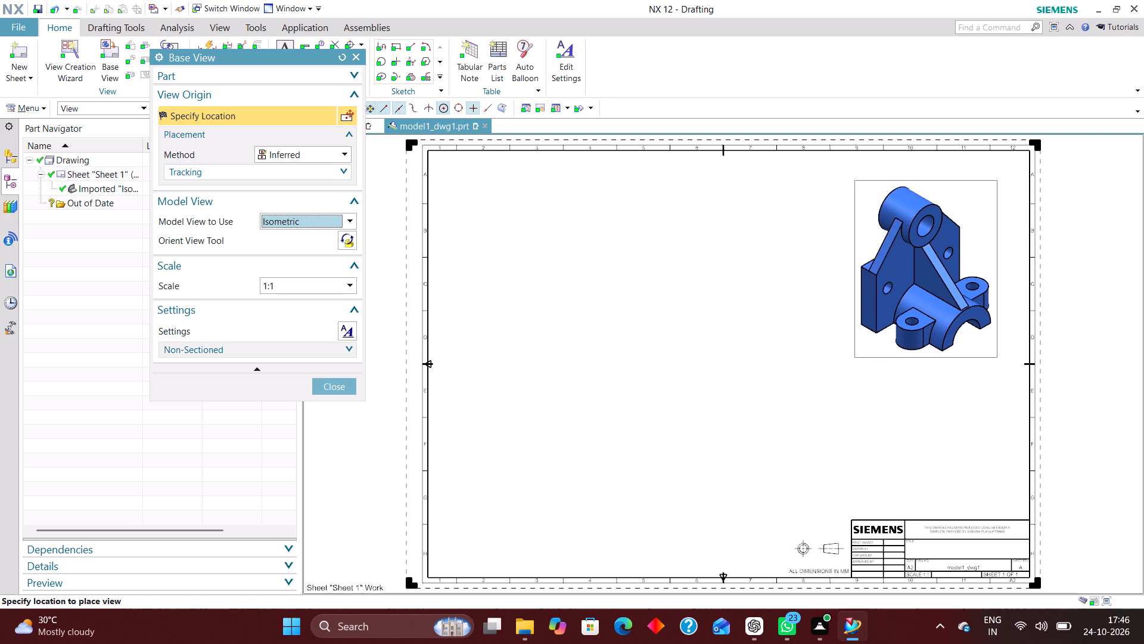
pyautogui.click(924, 263)
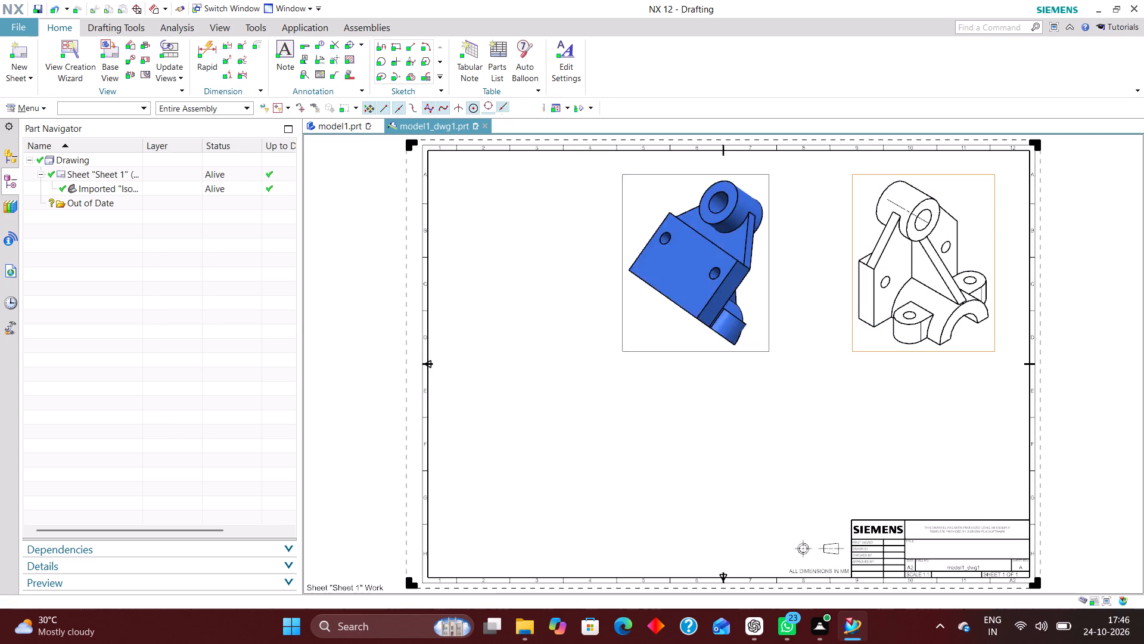
pyautogui.click(346, 313)
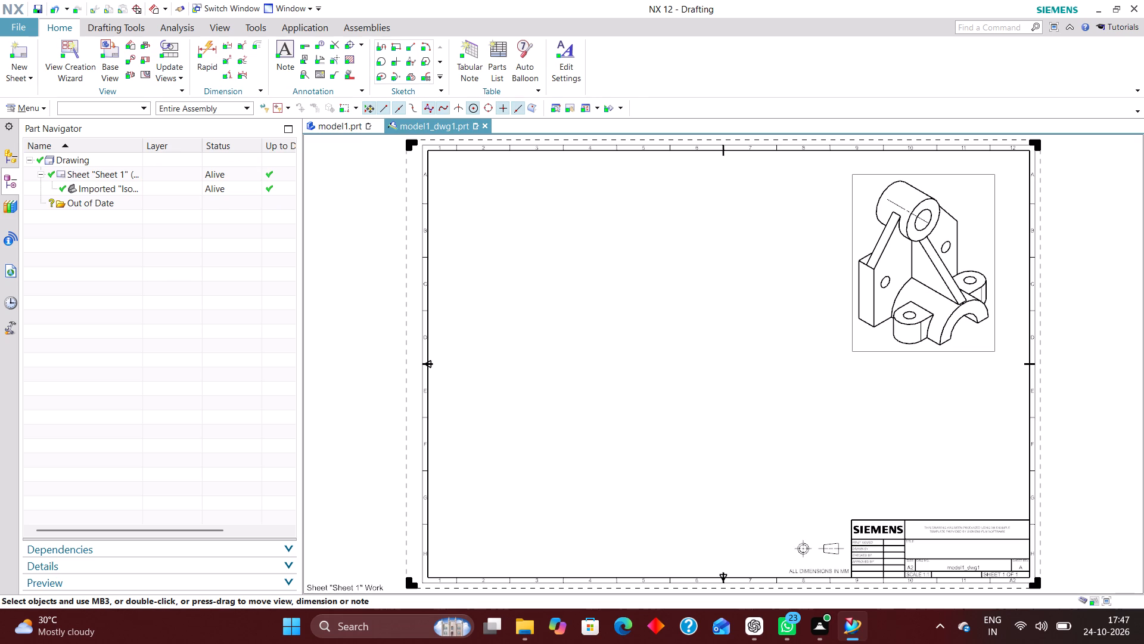
# Place a 1:1 Front base view in the sheet's upper left, reoriented to face the bore and two mounting holes, without projected views.
pyautogui.click(107, 49)
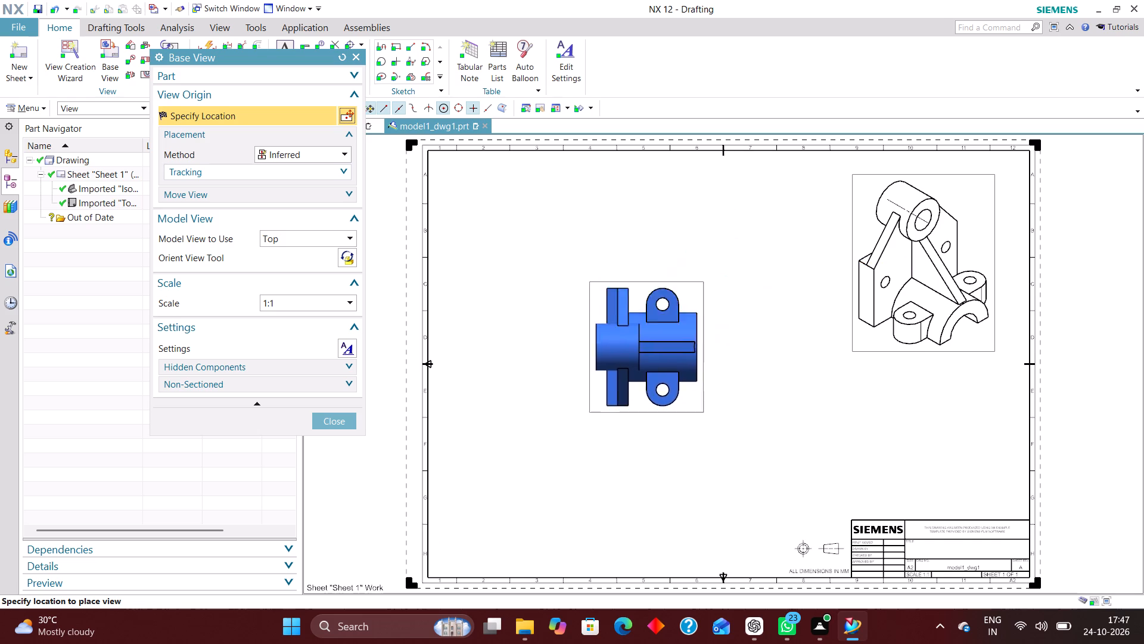
pyautogui.click(346, 238)
pyautogui.click(304, 272)
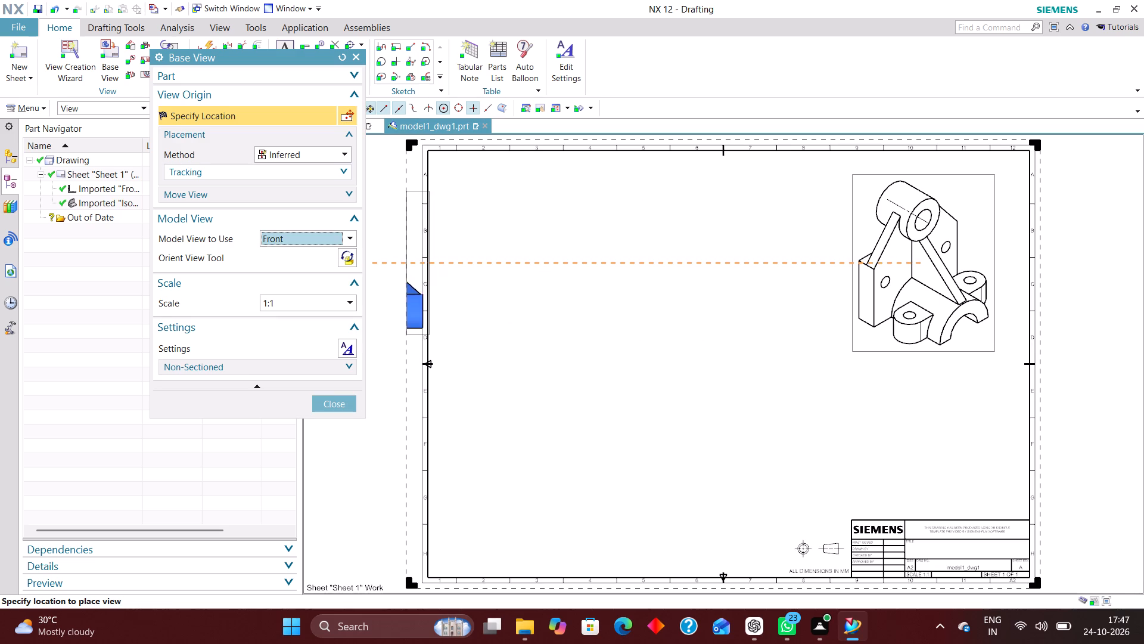
pyautogui.click(349, 257)
pyautogui.moveTo(1115, 465); pyautogui.dragTo(1108, 469, button='middle')
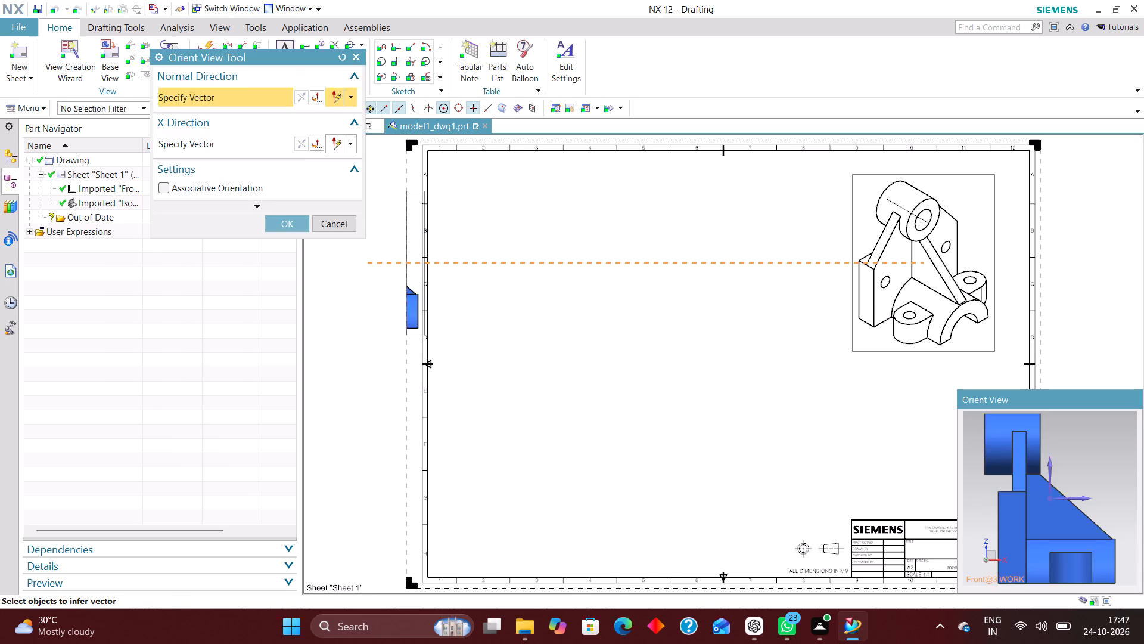
pyautogui.moveTo(1108, 469); pyautogui.dragTo(1065, 470, button='middle')
pyautogui.scroll(1, 1072, 466)
pyautogui.moveTo(1119, 438); pyautogui.dragTo(1064, 445, button='right')
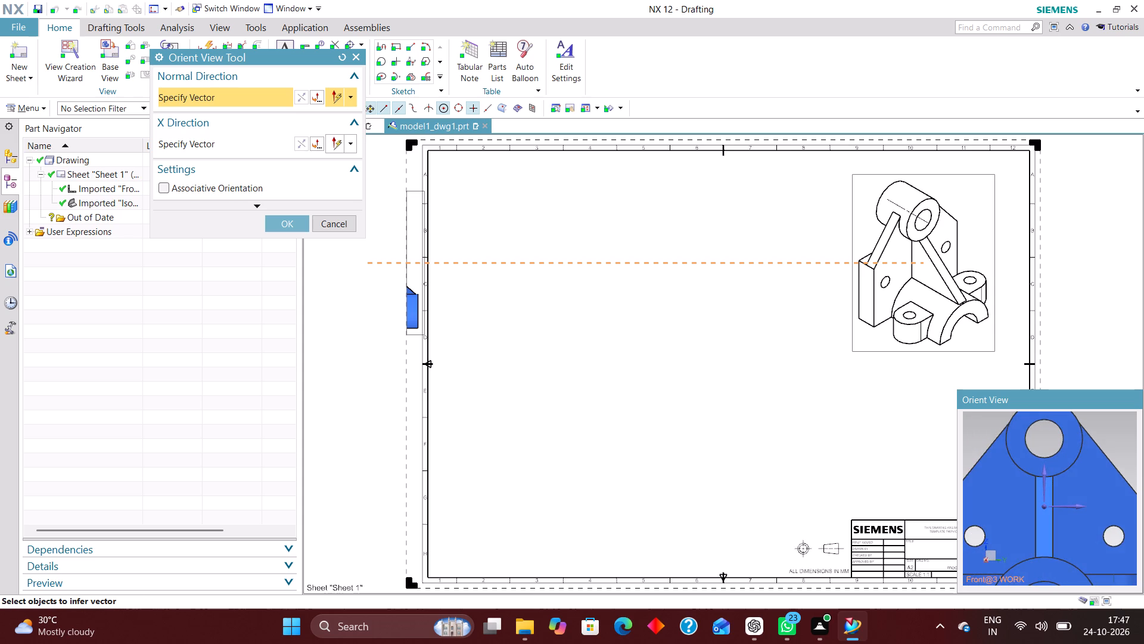
pyautogui.scroll(-2, 1102, 454)
pyautogui.click(292, 219)
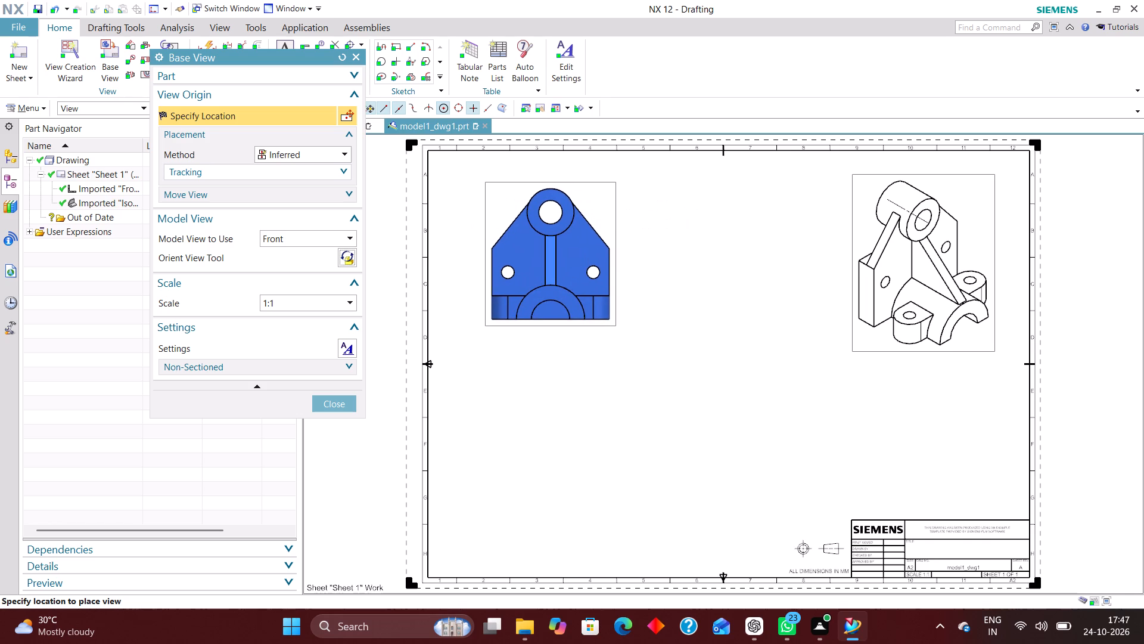
pyautogui.click(550, 254)
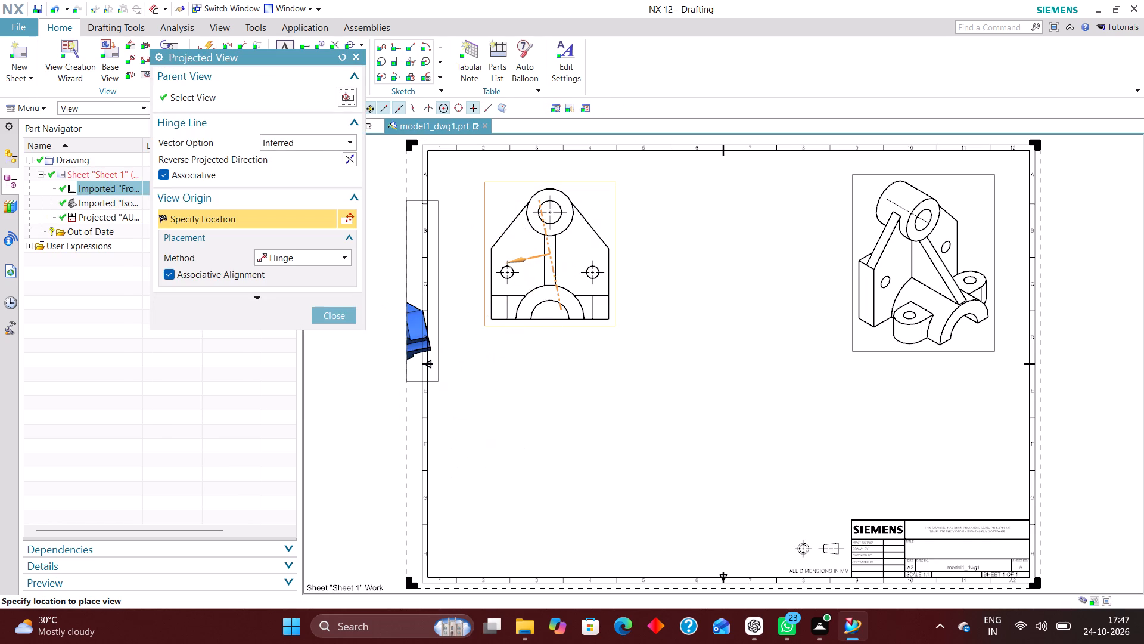
pyautogui.click(342, 315)
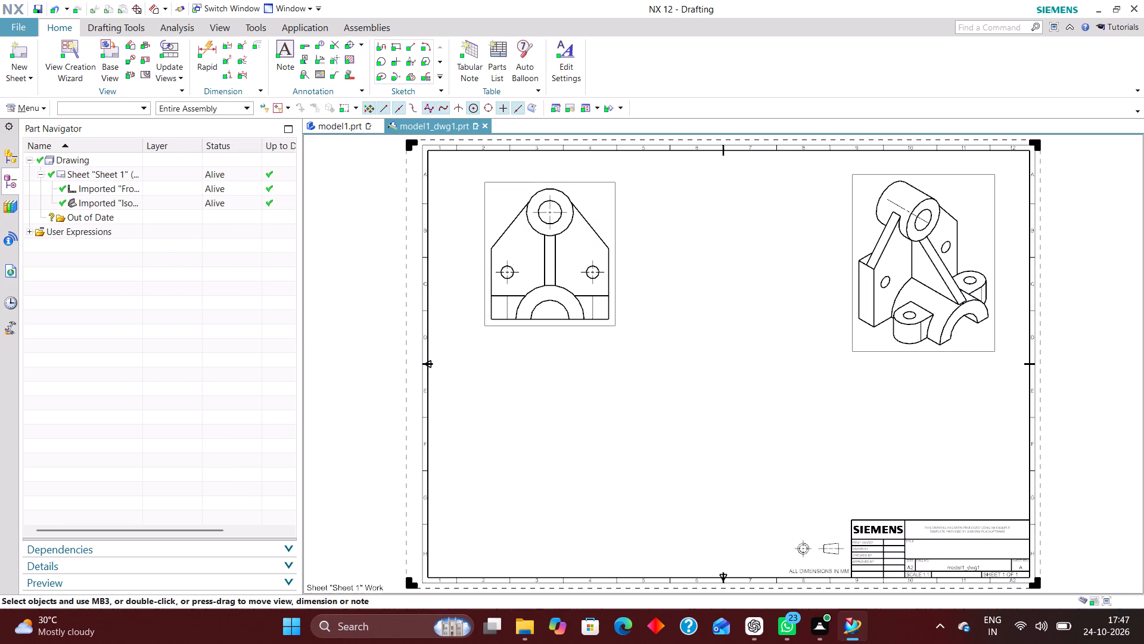
# Place an unrotated Front base view at 1:1 in the lower middle of the sheet, without any projected view.
pyautogui.click(111, 49)
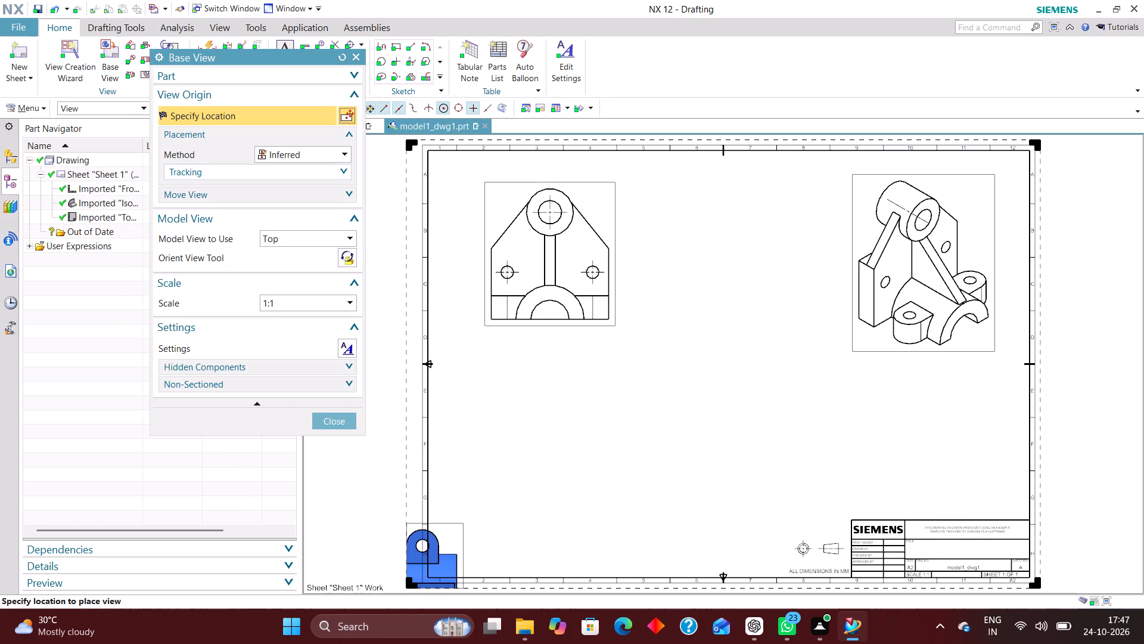
pyautogui.click(328, 231)
pyautogui.click(310, 270)
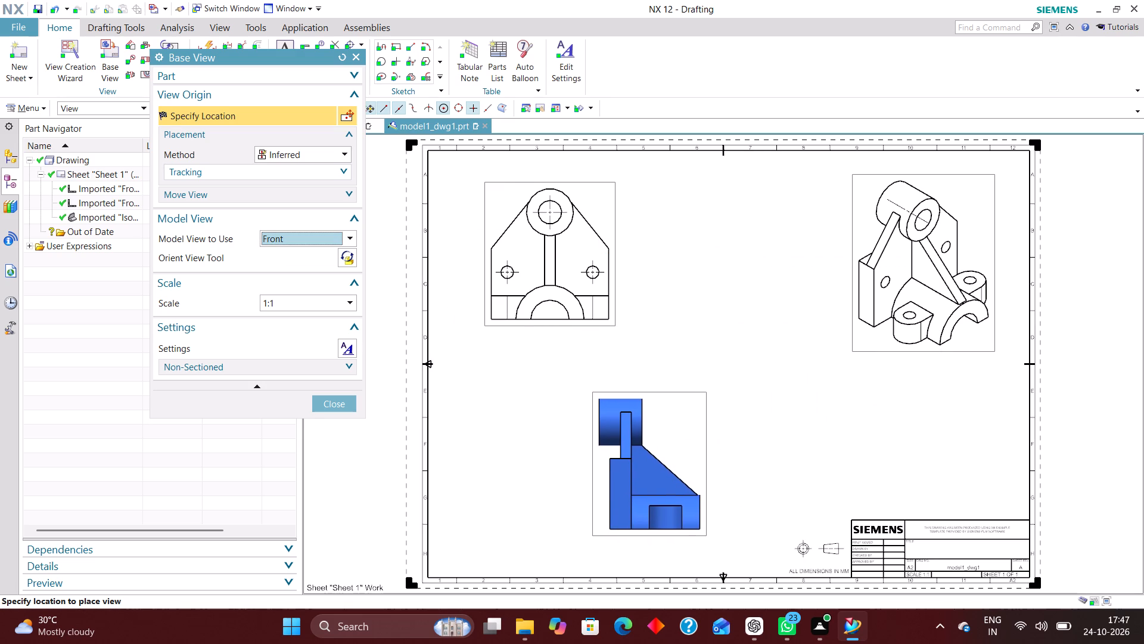
pyautogui.click(640, 466)
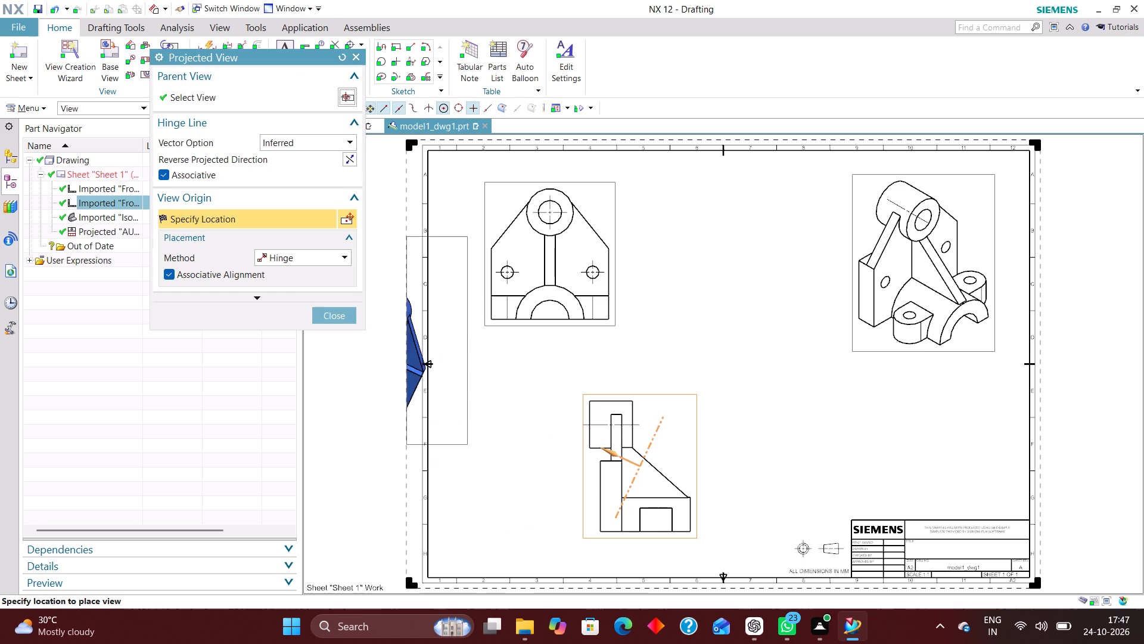
pyautogui.click(344, 320)
# Place a Top base view of the bracket at 1:1 in the middle of the sheet, without any projected view.
pyautogui.click(98, 51)
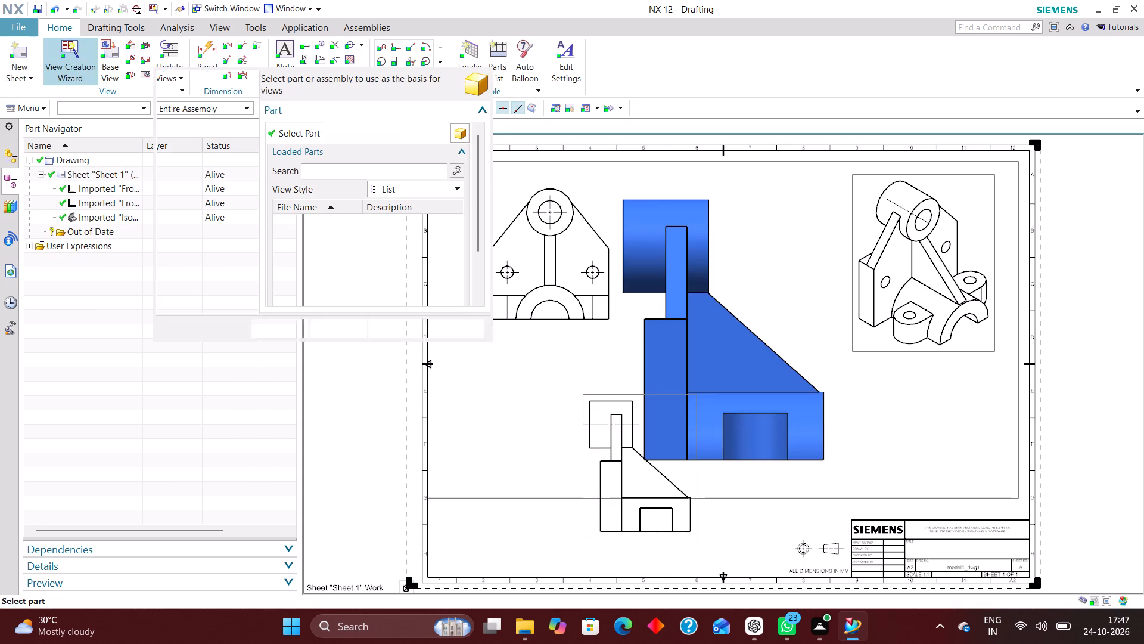
pyautogui.click(465, 326)
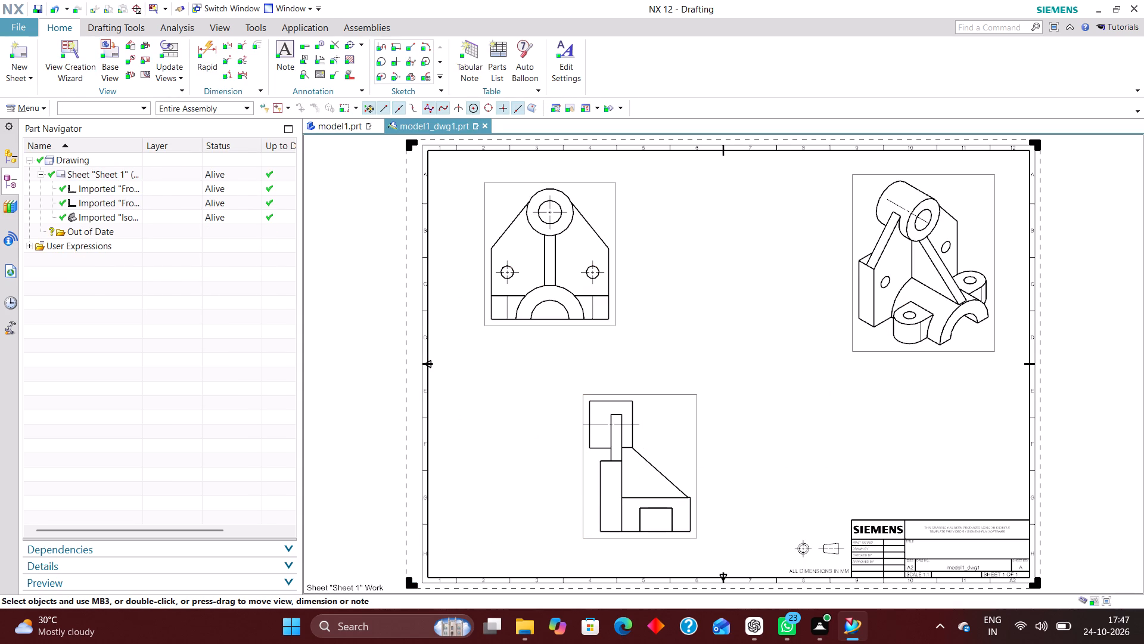
pyautogui.click(120, 53)
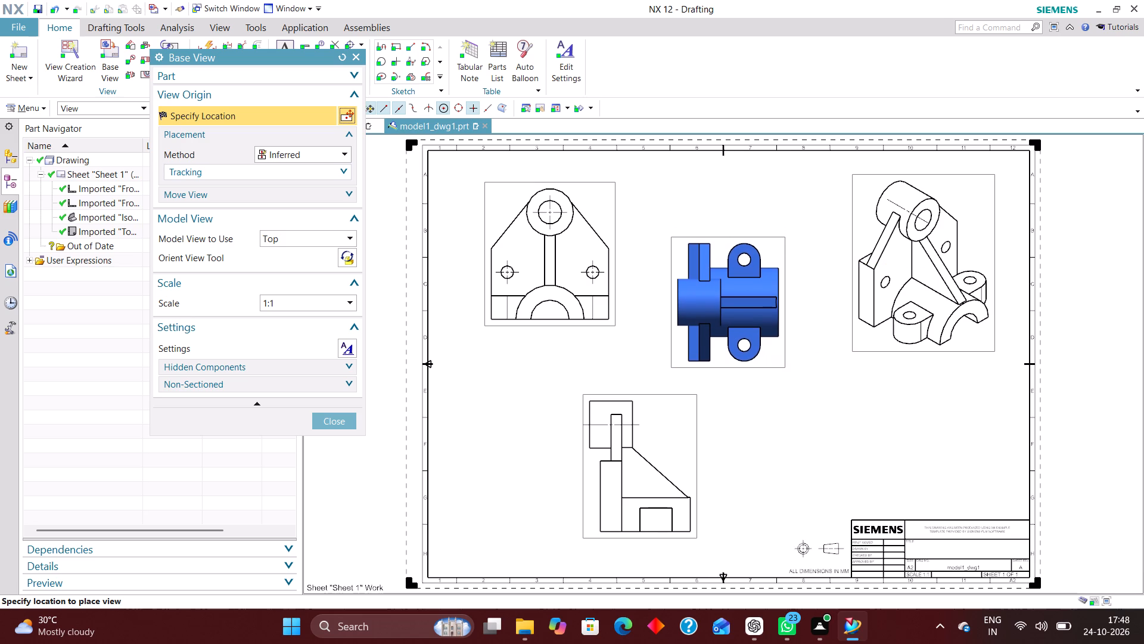
pyautogui.click(728, 302)
pyautogui.click(341, 317)
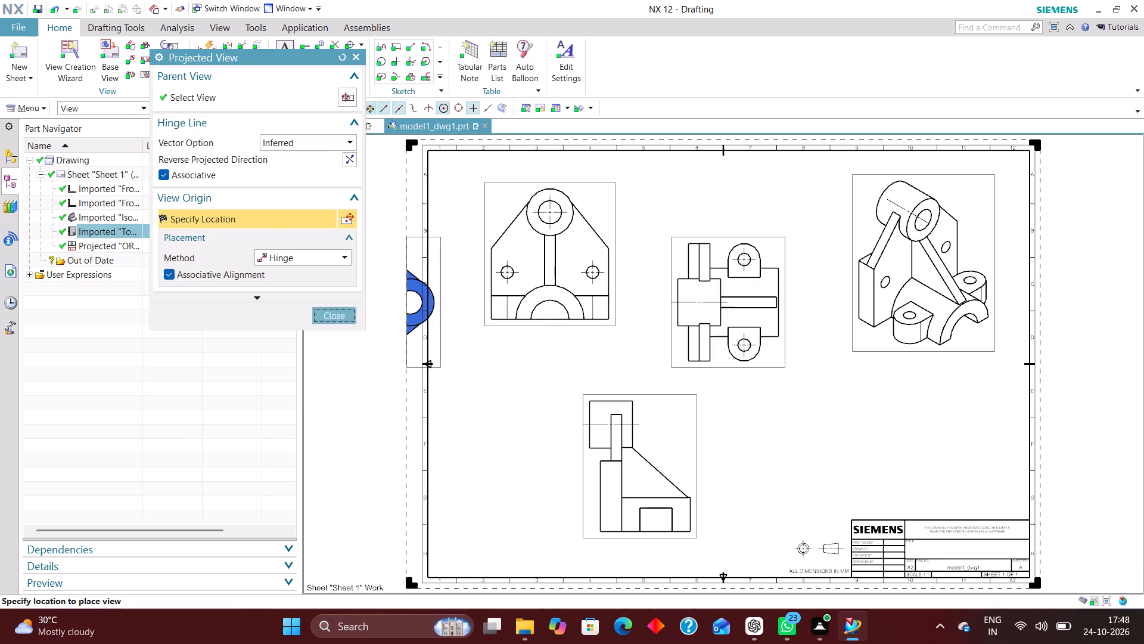
# Rearrange the views, moving the side view beneath the two-hole front view and lowering the Top view in the sheet's middle.
pyautogui.moveTo(670, 395); pyautogui.dragTo(624, 392)
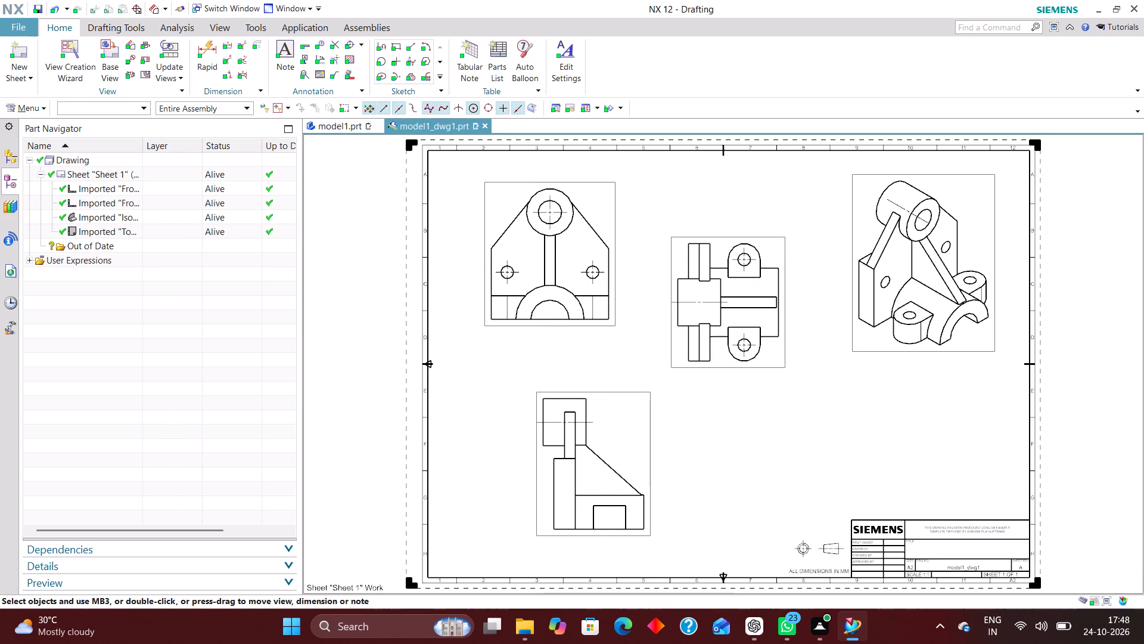
pyautogui.moveTo(743, 367); pyautogui.dragTo(754, 414)
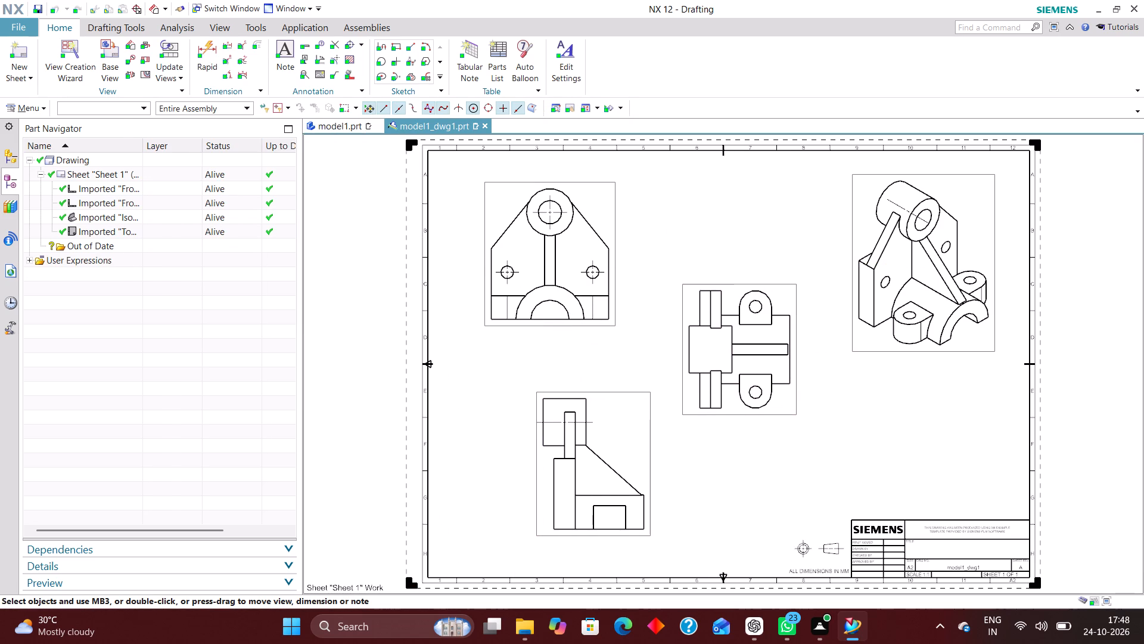
pyautogui.moveTo(754, 414); pyautogui.dragTo(757, 414)
pyautogui.moveTo(615, 227); pyautogui.dragTo(643, 228)
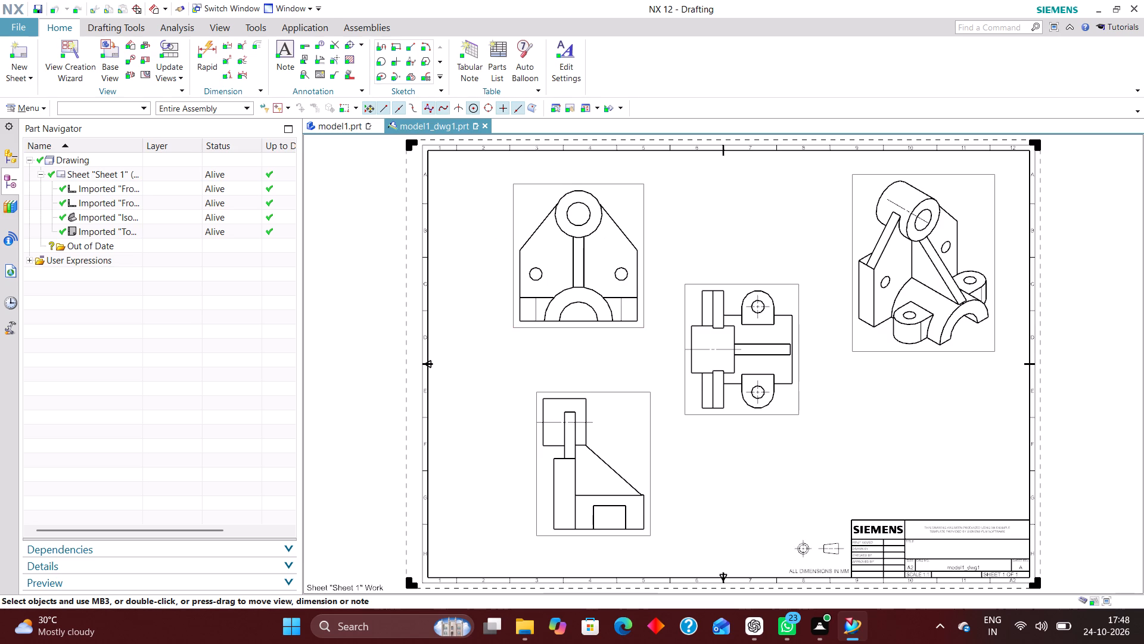
pyautogui.moveTo(643, 228); pyautogui.dragTo(633, 228)
pyautogui.moveTo(630, 390); pyautogui.dragTo(616, 389)
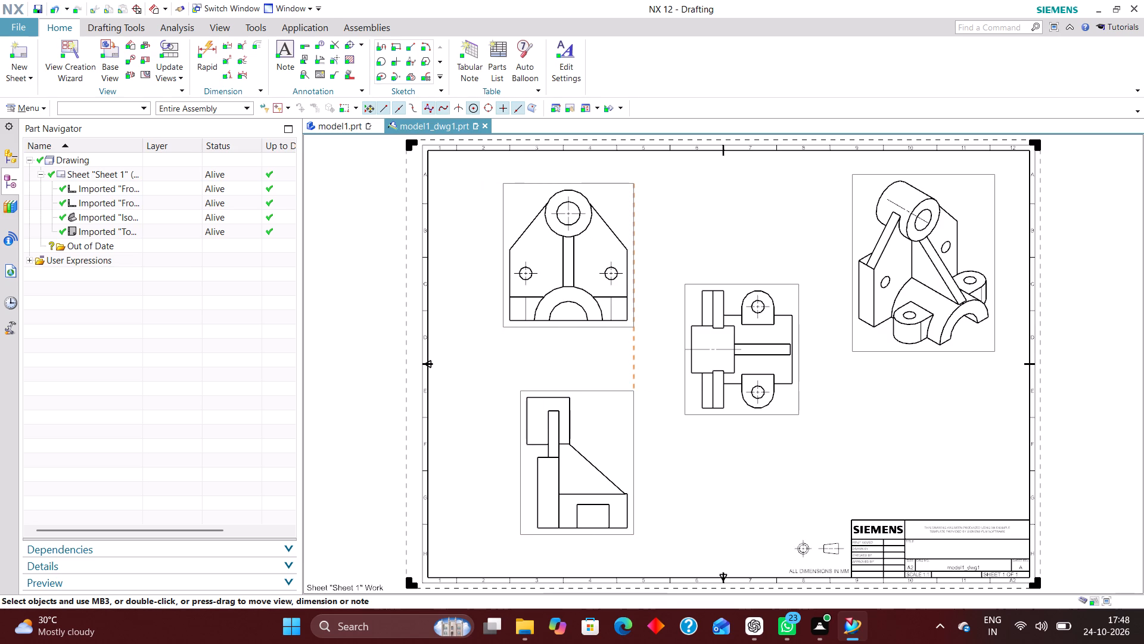
pyautogui.moveTo(616, 389); pyautogui.dragTo(618, 392)
pyautogui.moveTo(500, 309); pyautogui.dragTo(487, 311)
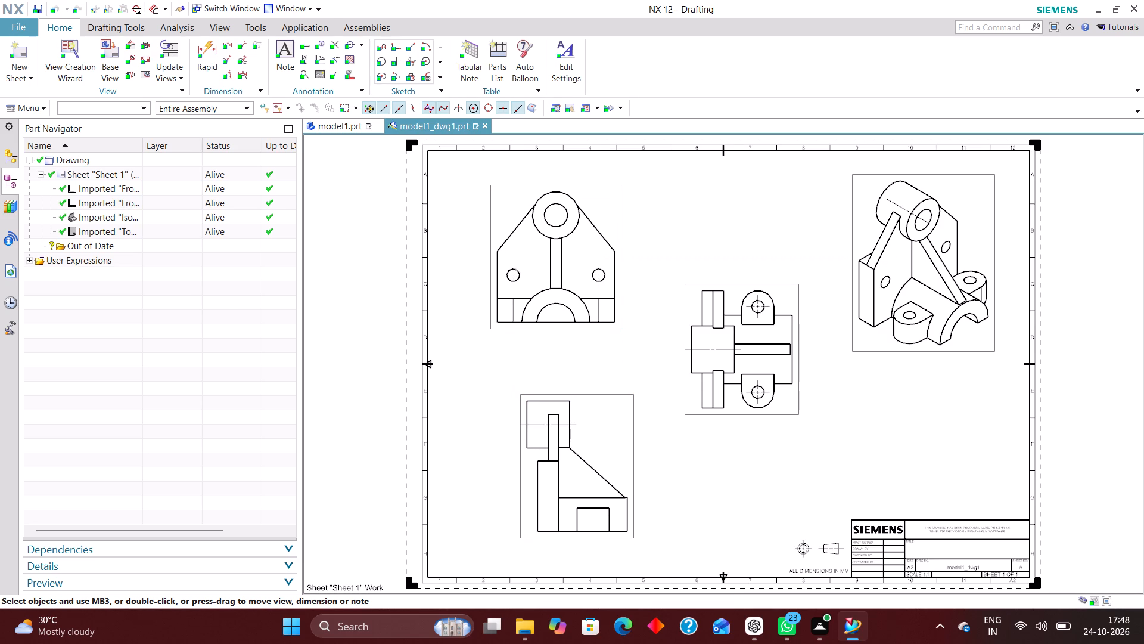
pyautogui.moveTo(487, 311); pyautogui.dragTo(486, 308)
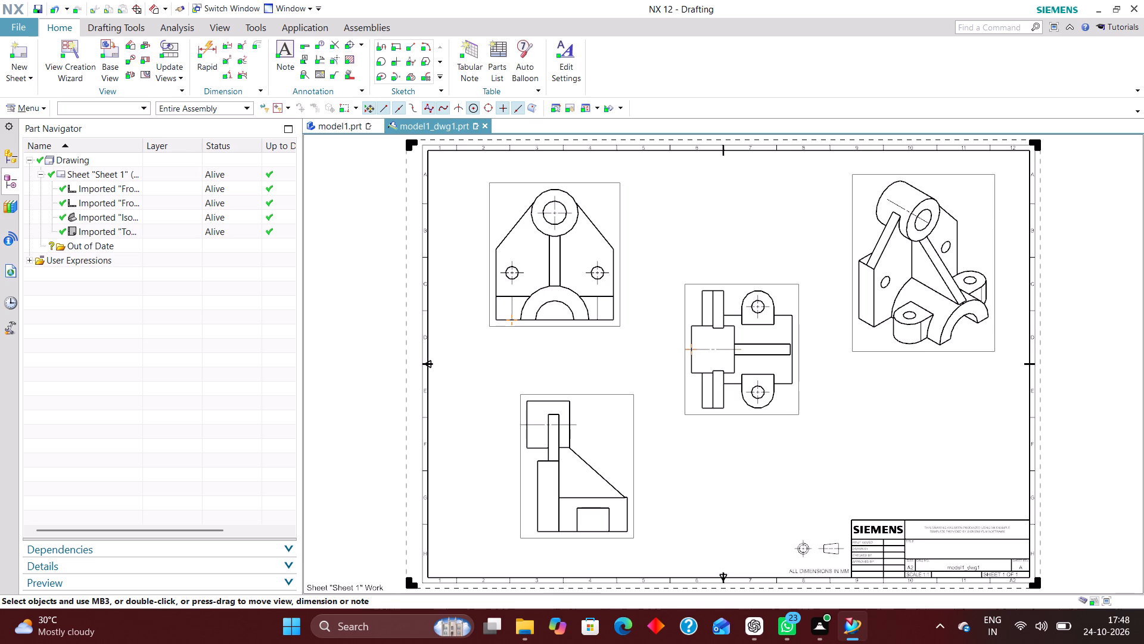
# Examine the bracket model with temporary X, Y and Z section planes, discard the section and return to the drawing.
pyautogui.click(343, 122)
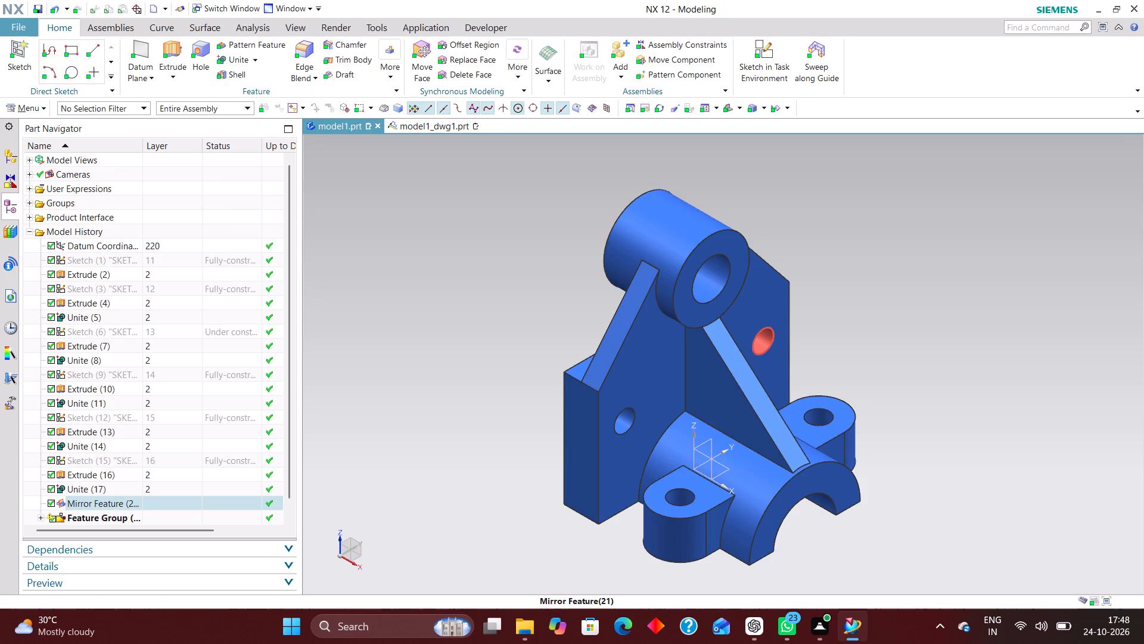
pyautogui.hotkey('ctrl', 'h')
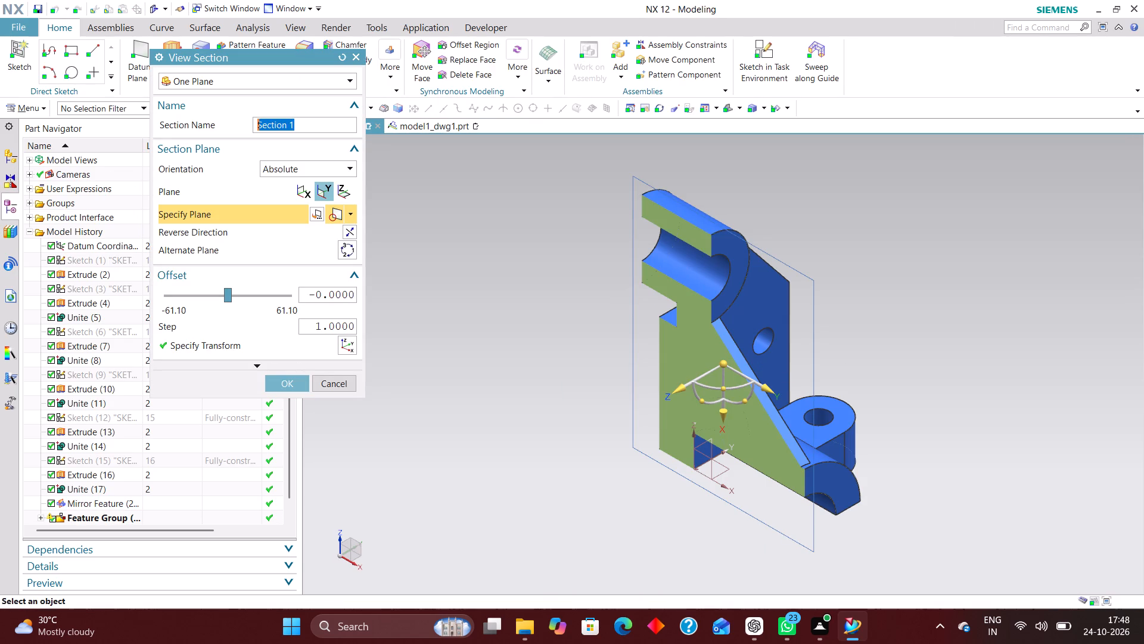
pyautogui.click(296, 187)
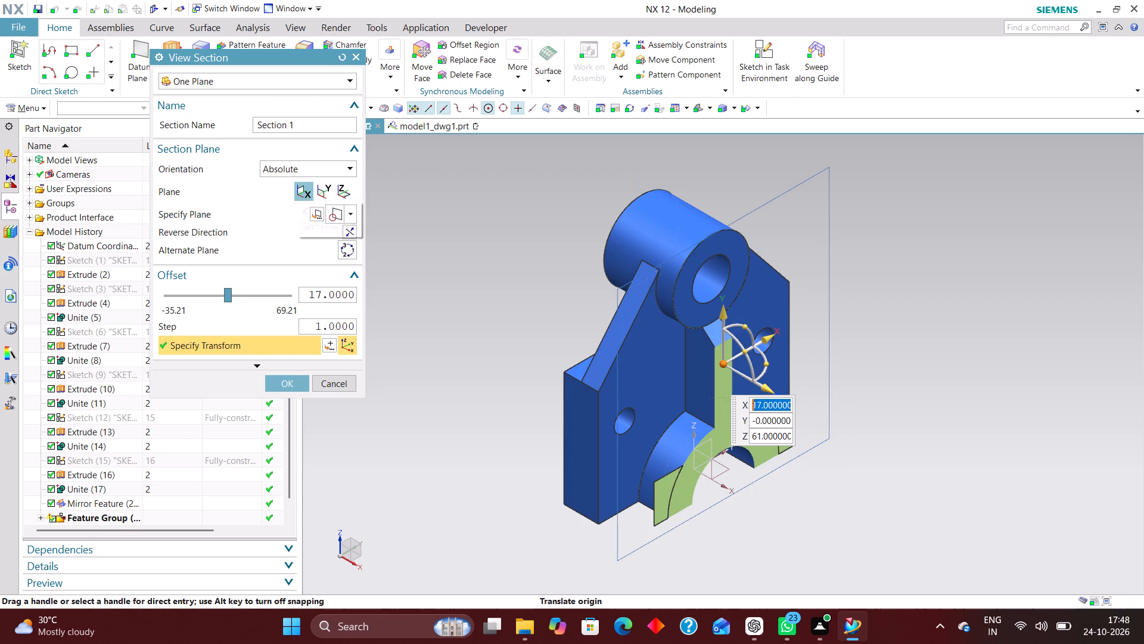
pyautogui.click(338, 191)
pyautogui.click(319, 188)
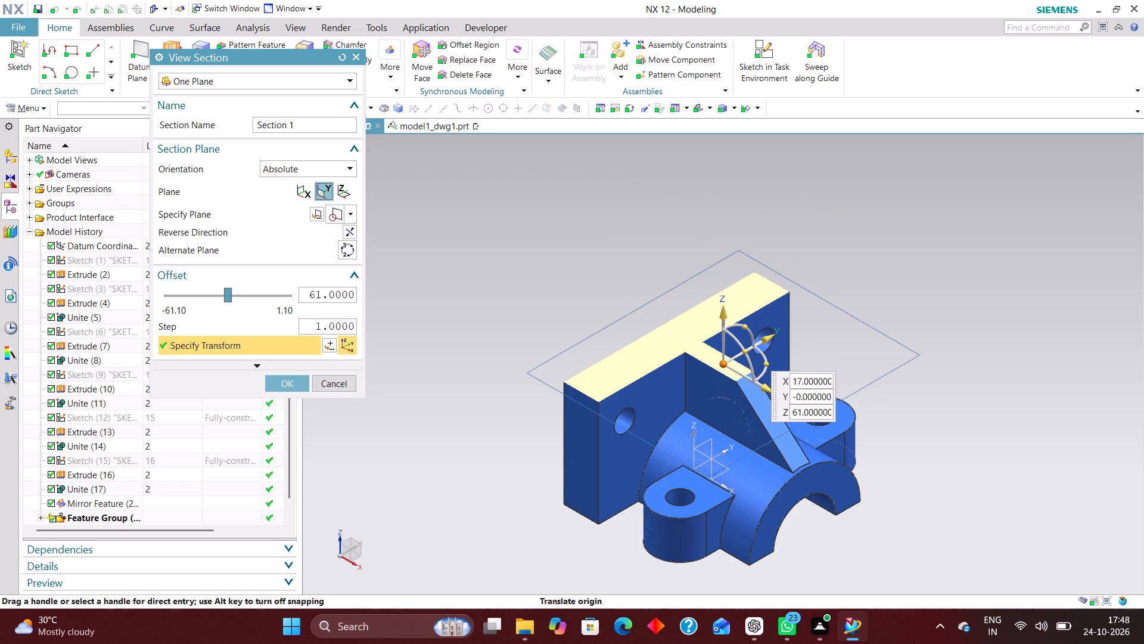
pyautogui.moveTo(883, 312); pyautogui.dragTo(958, 308, button='middle')
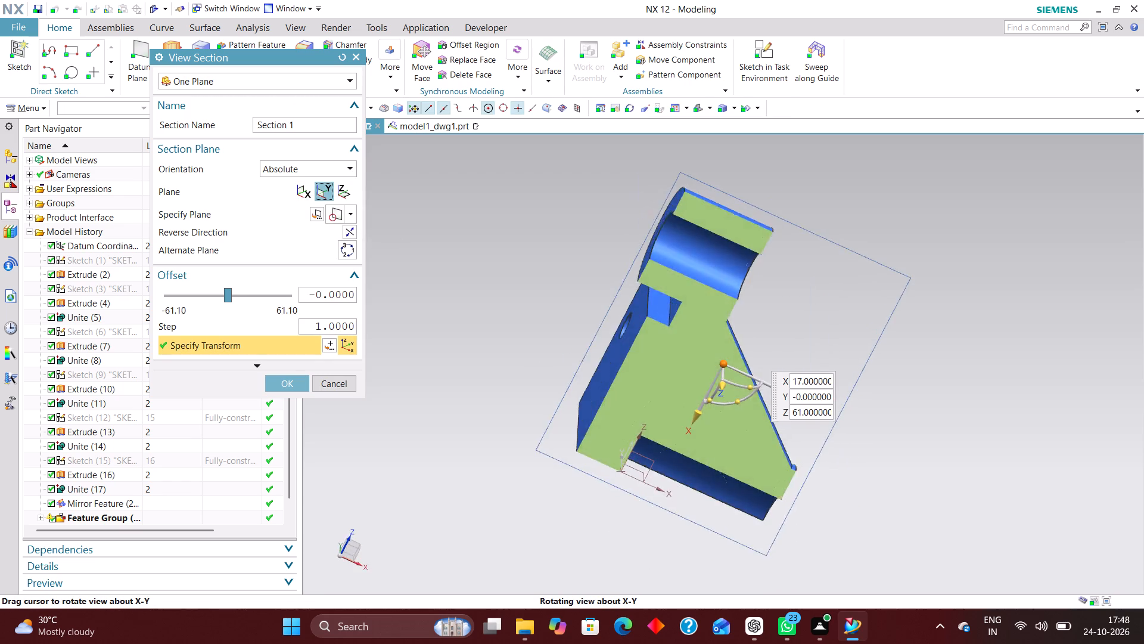
pyautogui.moveTo(958, 308); pyautogui.dragTo(881, 283, button='middle')
pyautogui.scroll(1, 881, 283)
pyautogui.moveTo(925, 270); pyautogui.dragTo(826, 269, button='right')
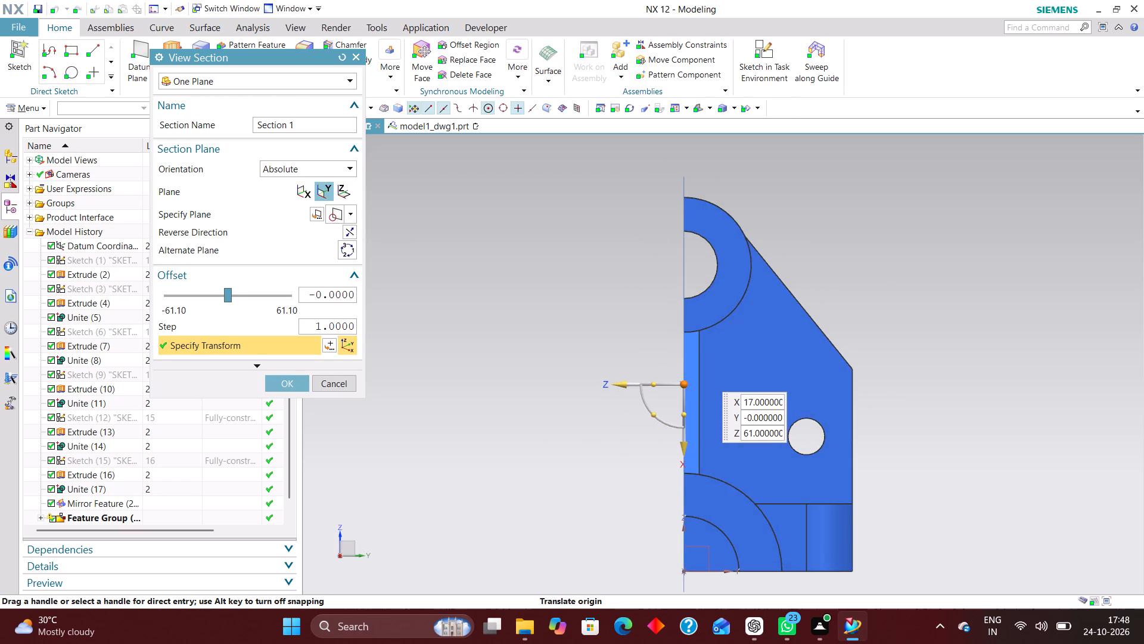
pyautogui.scroll(-1, 828, 209)
pyautogui.moveTo(887, 306); pyautogui.dragTo(956, 298, button='middle')
pyautogui.moveTo(955, 295); pyautogui.dragTo(829, 296, button='right')
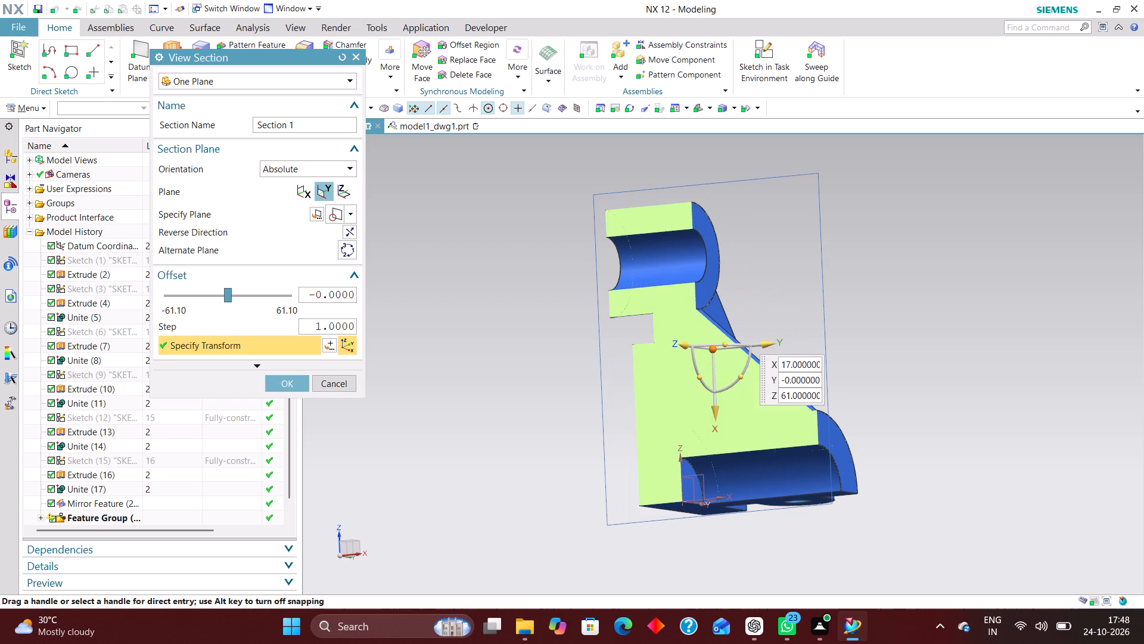
pyautogui.click(307, 196)
pyautogui.moveTo(872, 323); pyautogui.dragTo(774, 323, button='middle')
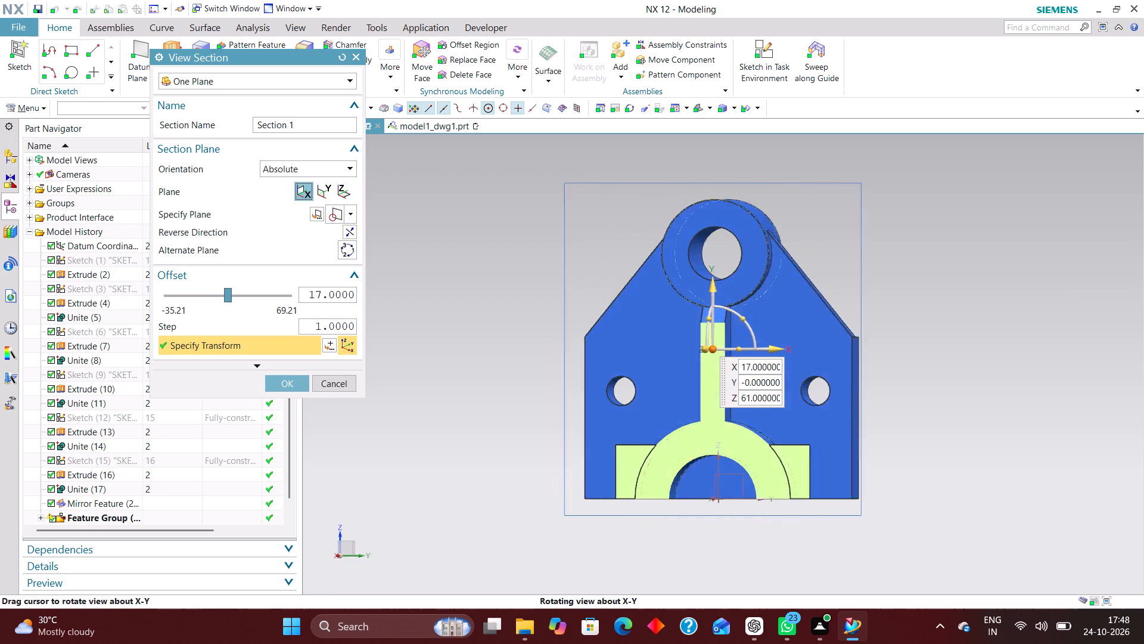
pyautogui.moveTo(774, 323); pyautogui.dragTo(828, 323, button='middle')
pyautogui.click(349, 382)
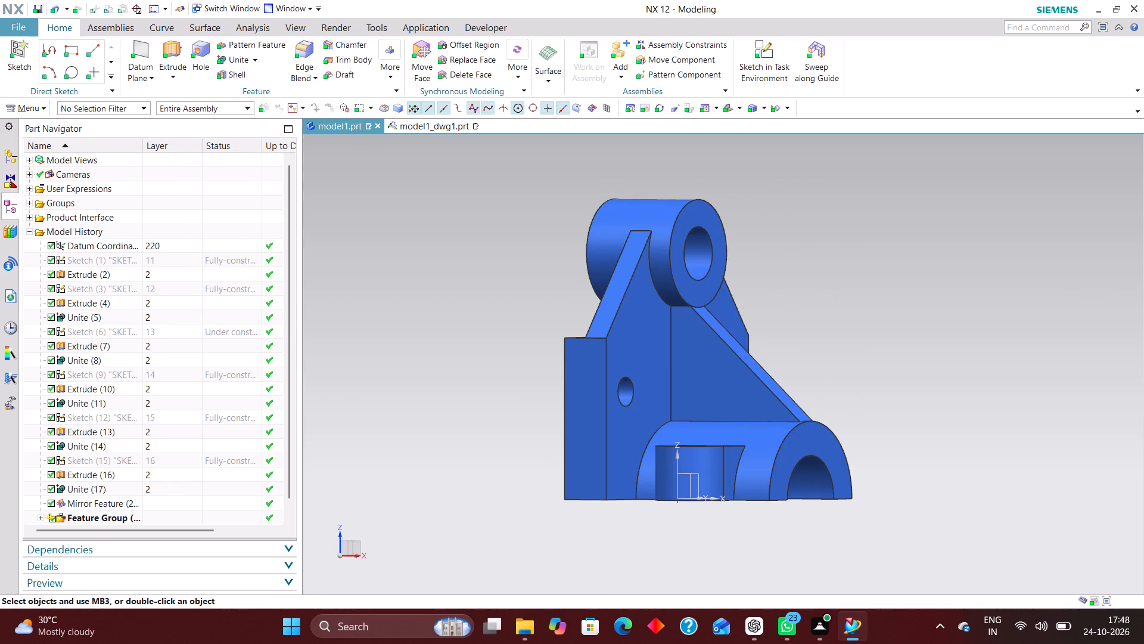
pyautogui.click(432, 127)
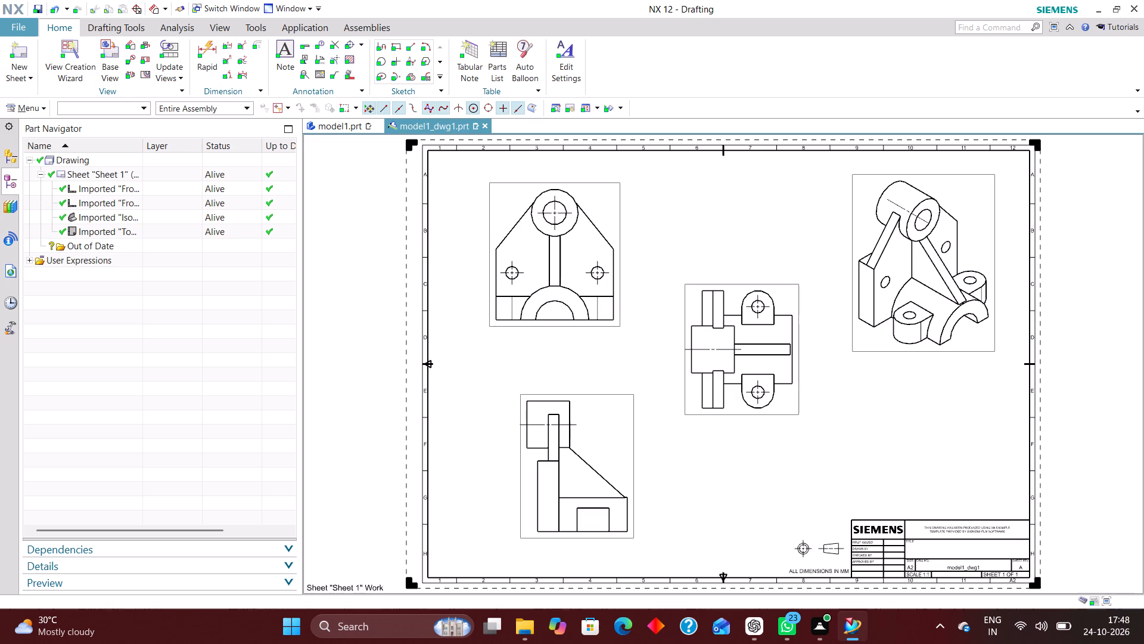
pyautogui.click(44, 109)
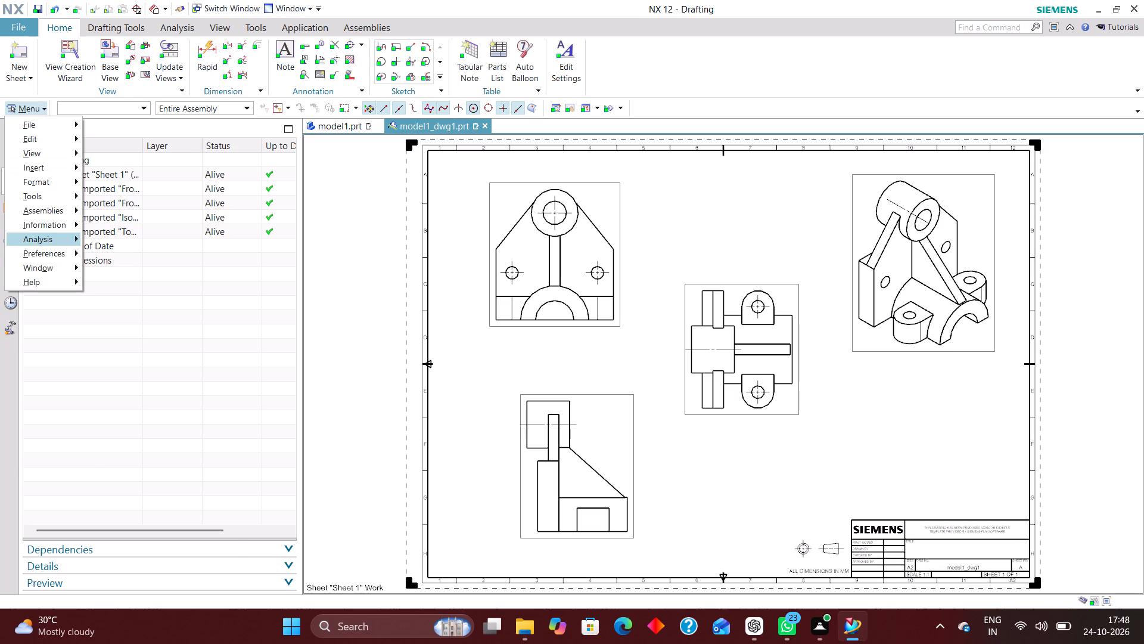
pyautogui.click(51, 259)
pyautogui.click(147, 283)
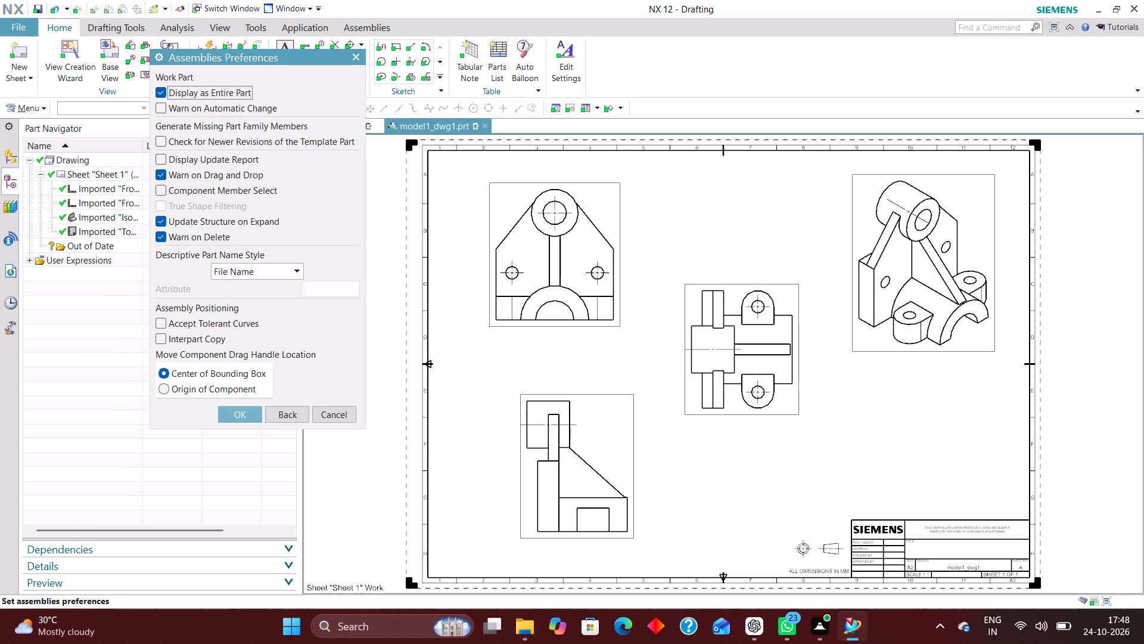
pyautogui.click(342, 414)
# Set the arrowhead type to Open Arrow for the entire dimension in the Drafting Preferences.
pyautogui.click(44, 109)
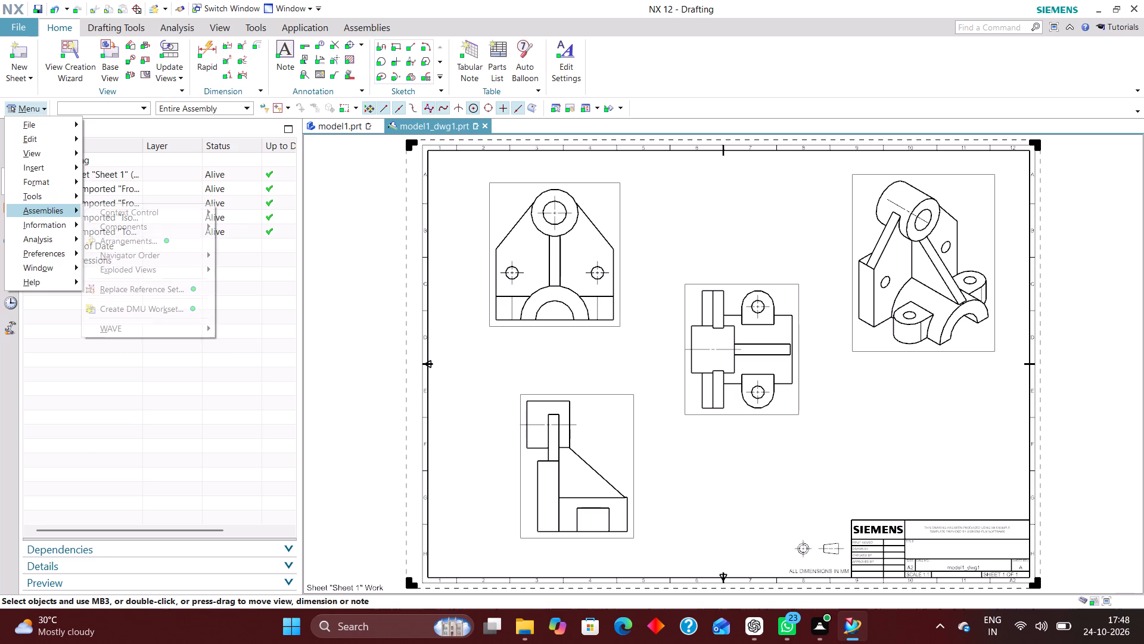
pyautogui.click(47, 255)
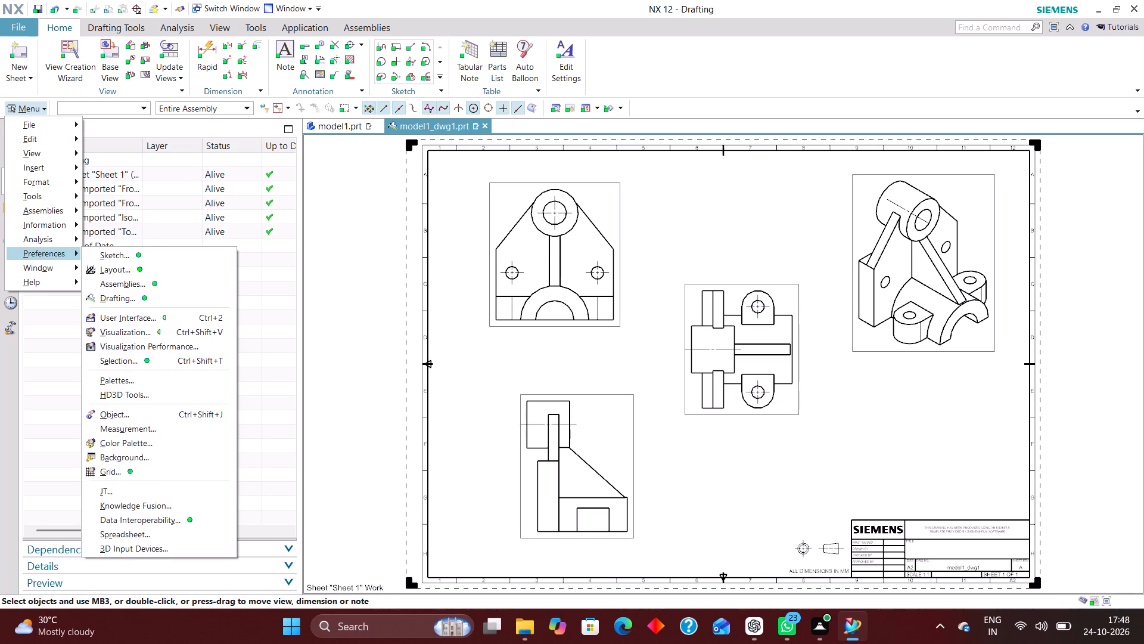
pyautogui.click(138, 299)
pyautogui.scroll(-2, 217, 113)
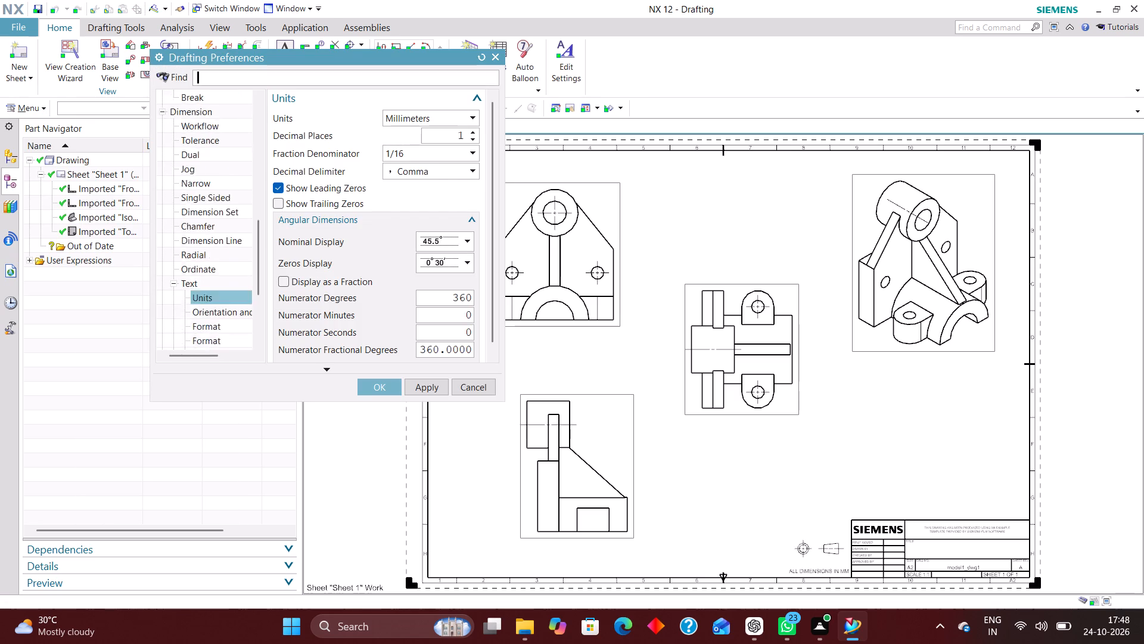
pyautogui.scroll(-2, 217, 113)
pyautogui.scroll(-6, 209, 320)
pyautogui.scroll(4, 216, 234)
pyautogui.scroll(2, 197, 164)
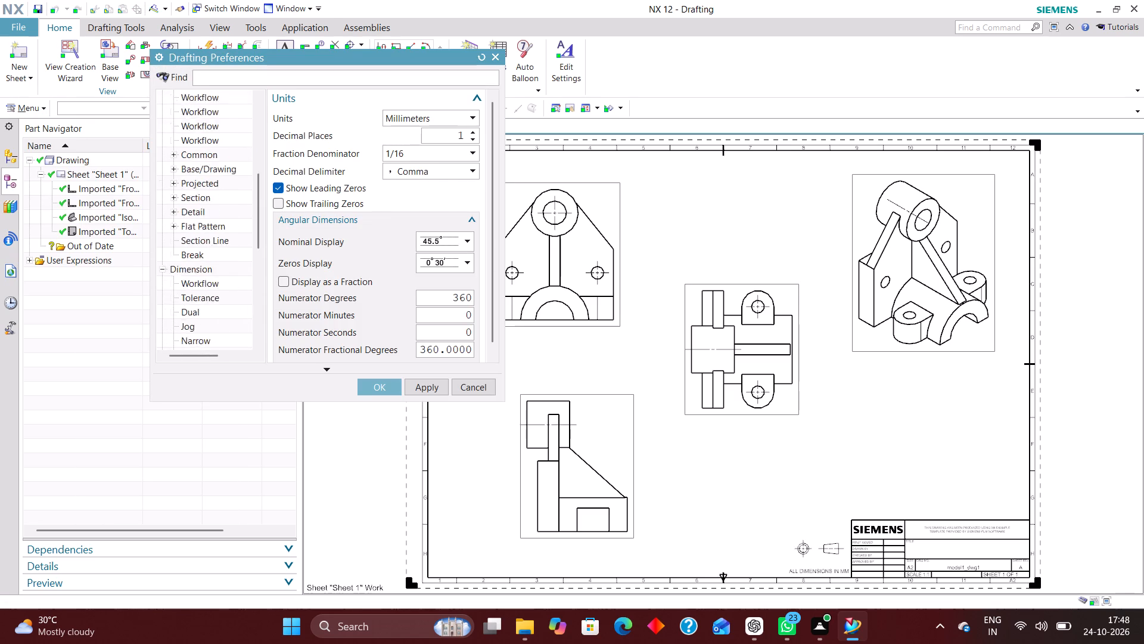
pyautogui.scroll(7, 198, 166)
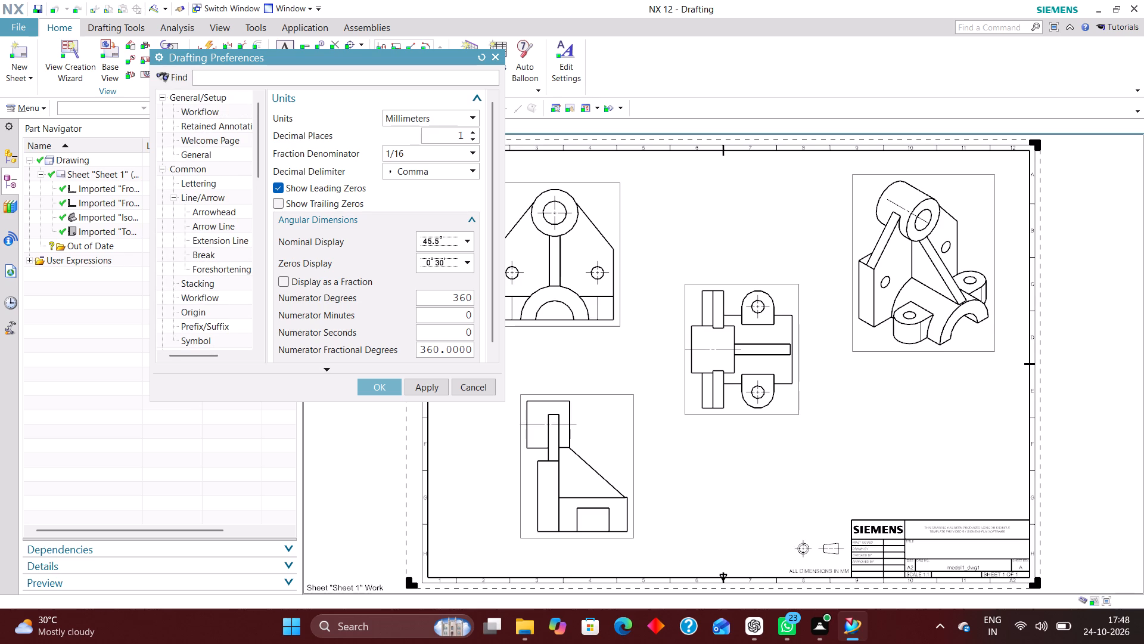
pyautogui.click(221, 214)
pyautogui.click(428, 210)
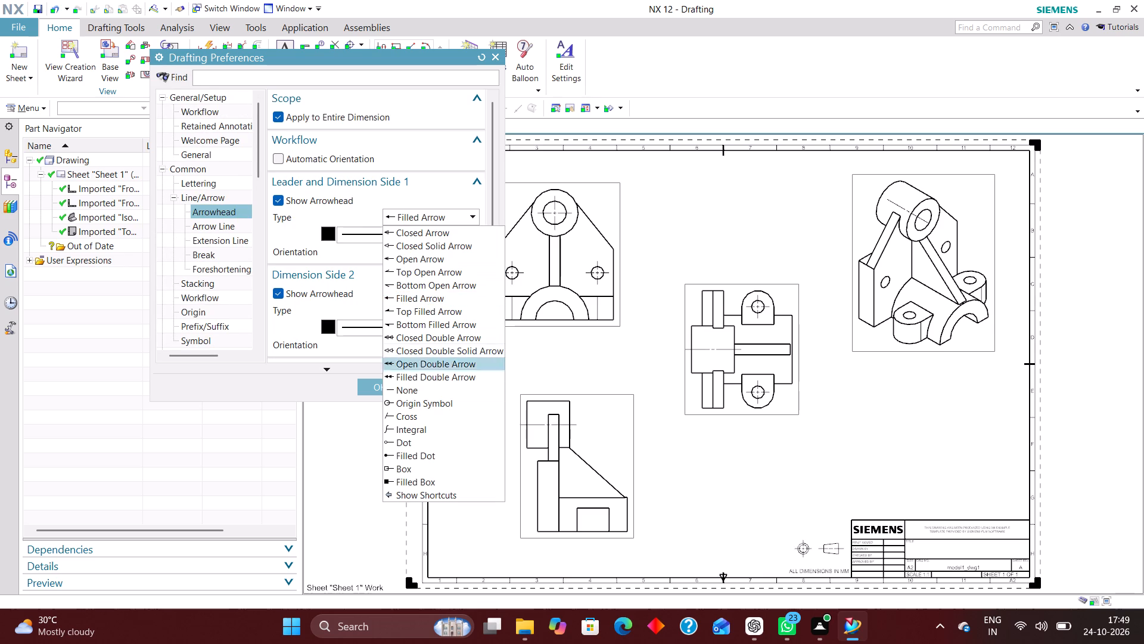
pyautogui.click(421, 257)
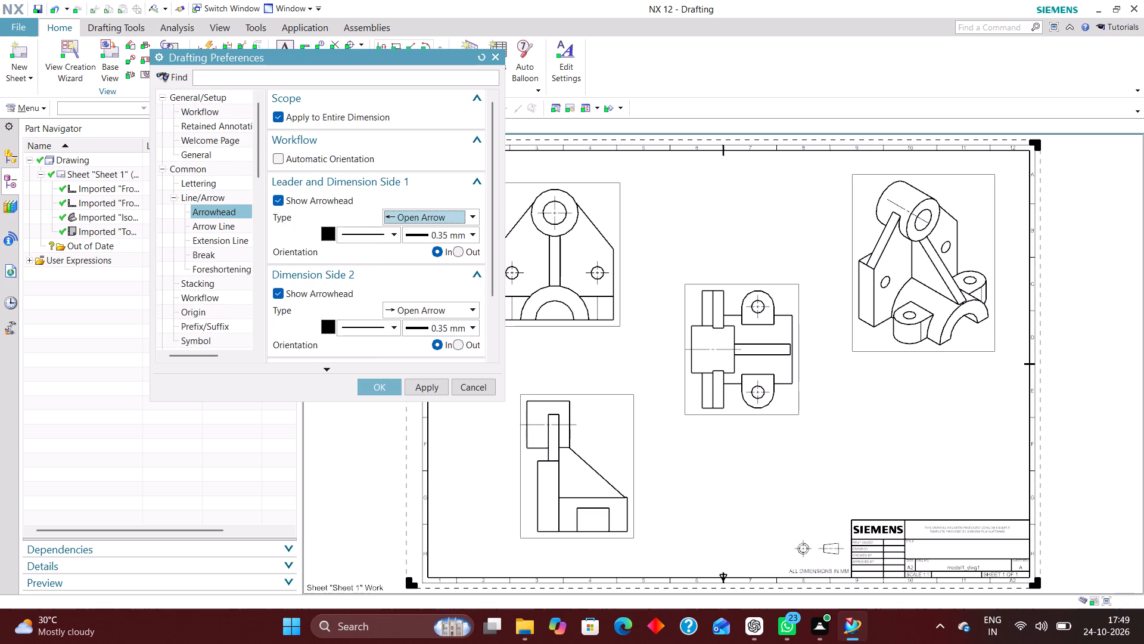
# Set the extension line gap to 2 for the entire dimension.
pyautogui.click(222, 239)
pyautogui.moveTo(430, 190); pyautogui.dragTo(563, 200)
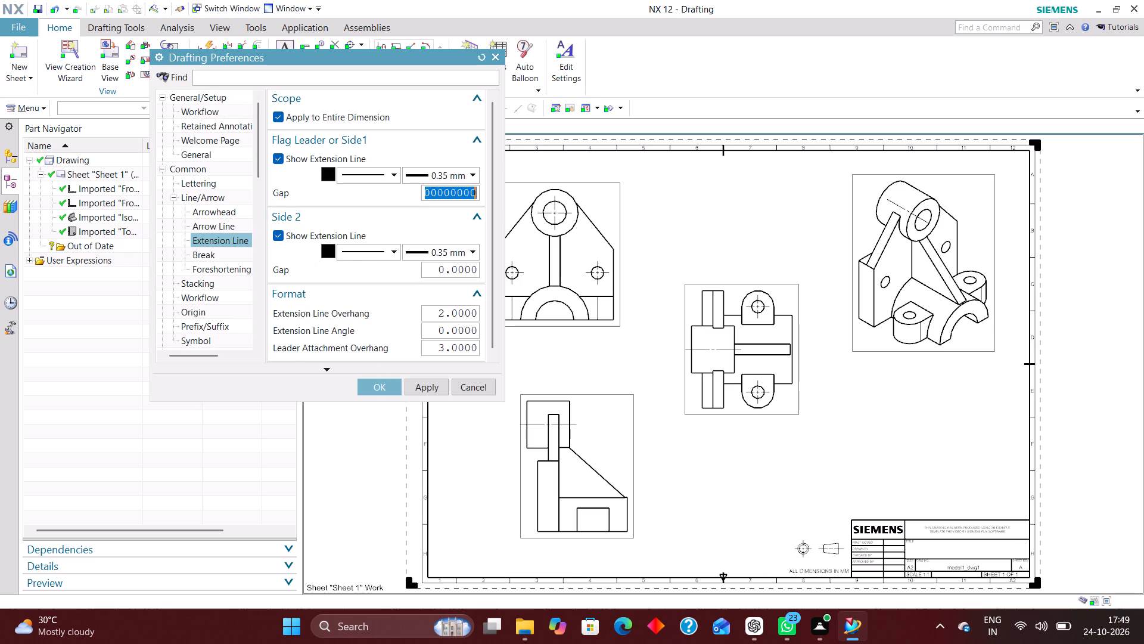
pyautogui.press('2')
pyautogui.press('Return')
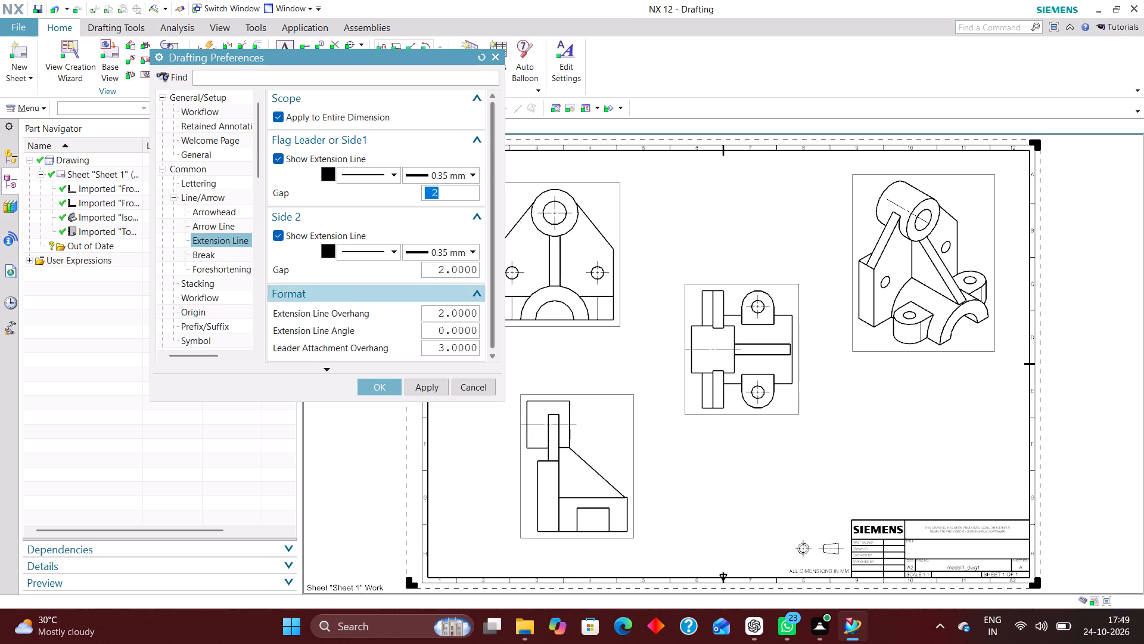
# Turn off the display of view borders in the view workflow preferences.
pyautogui.scroll(-4, 232, 265)
pyautogui.scroll(-2, 215, 326)
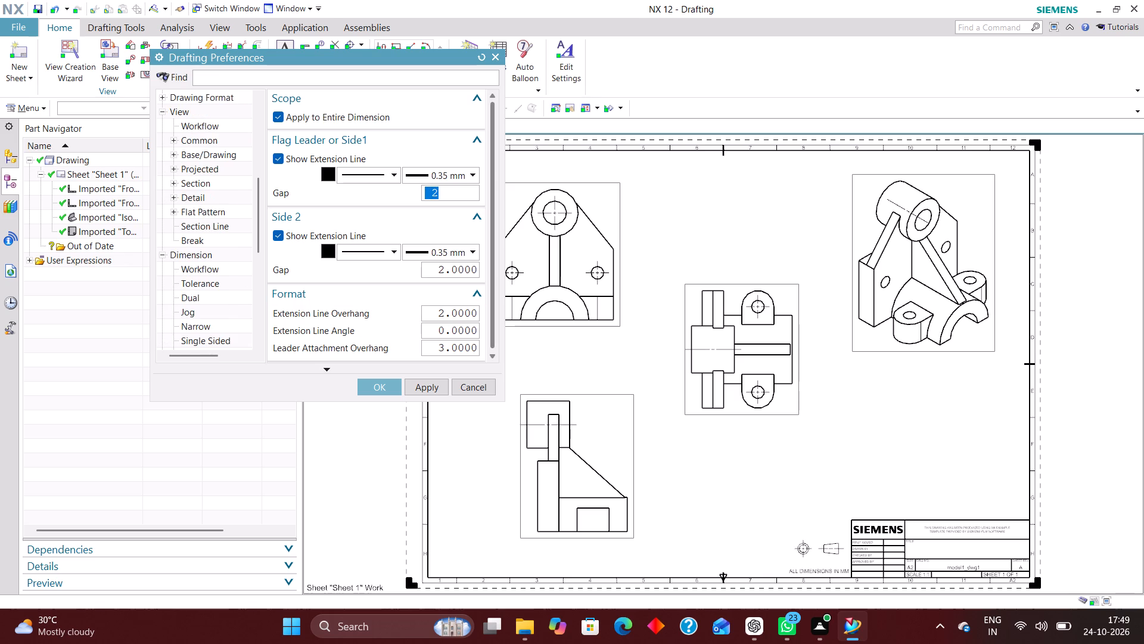
pyautogui.scroll(2, 211, 232)
pyautogui.click(213, 215)
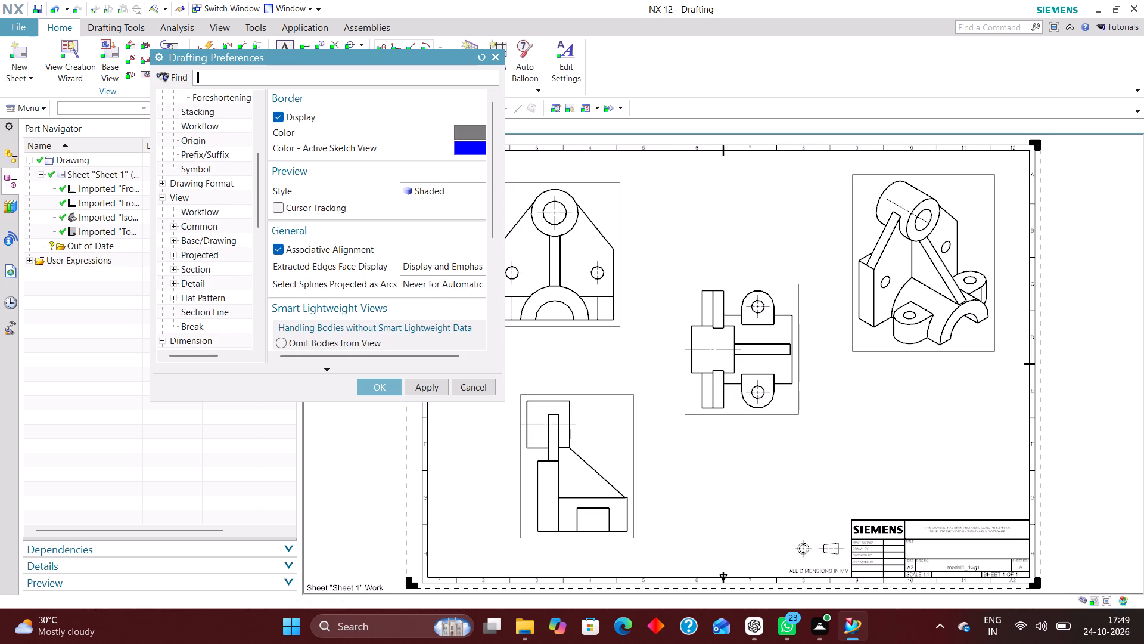
pyautogui.click(278, 115)
# Set the decimal delimiter to Period in the dimension text units preferences and accept the drafting preferences.
pyautogui.scroll(-5, 204, 219)
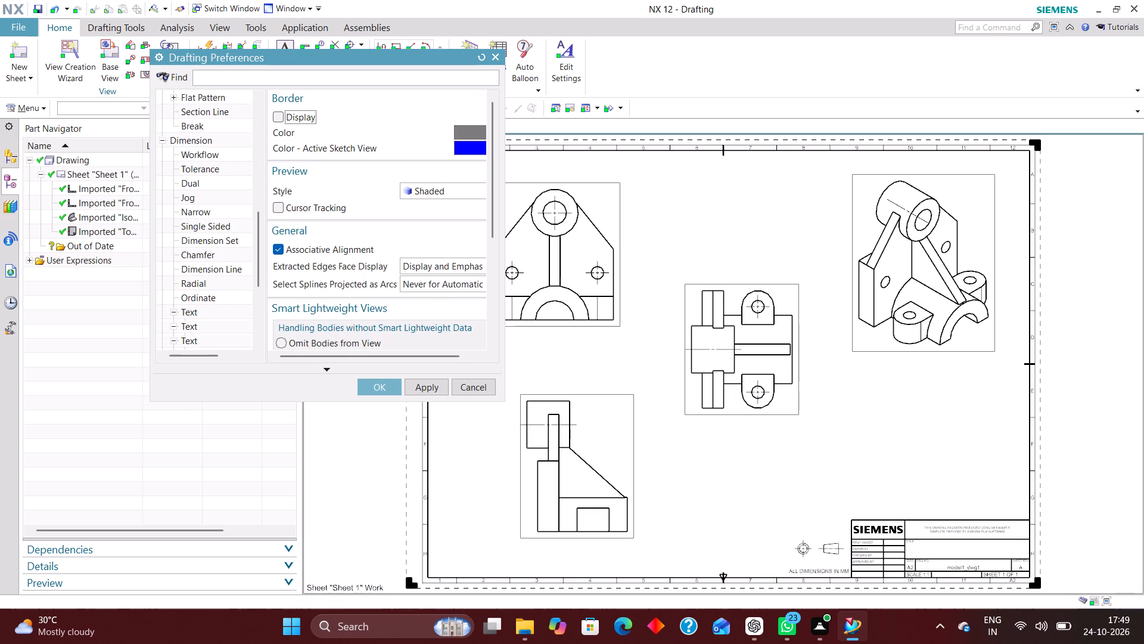
pyautogui.click(212, 308)
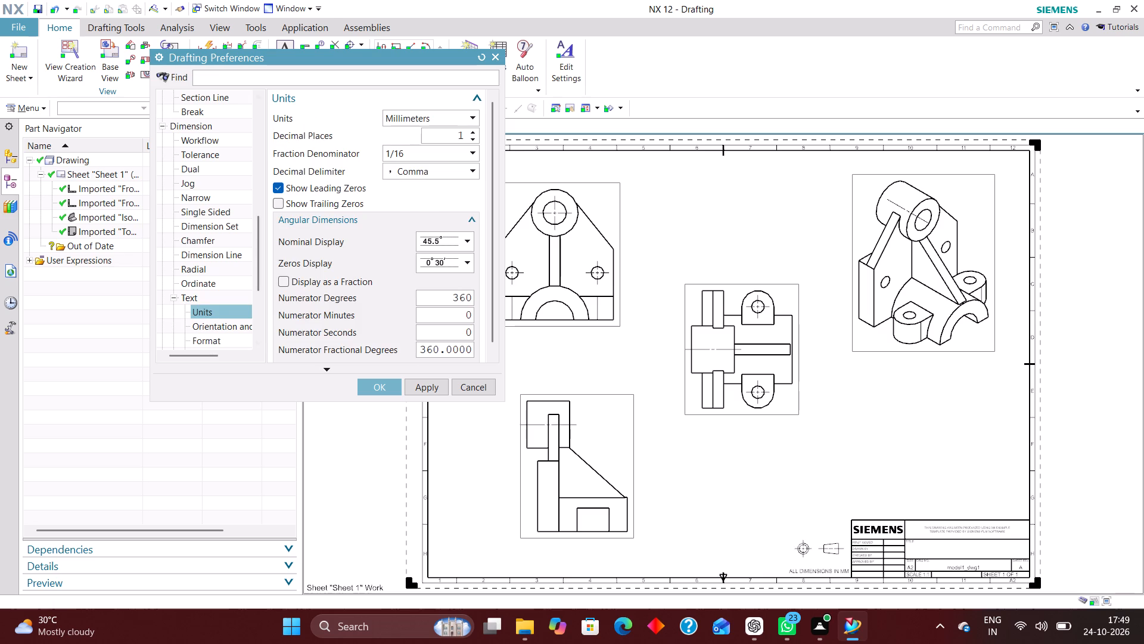
pyautogui.click(397, 173)
pyautogui.click(409, 188)
pyautogui.click(387, 387)
# Dimension the overall base width of the front view, placing the dimension below the view with Rapid Dimension.
pyautogui.scroll(-2, 583, 340)
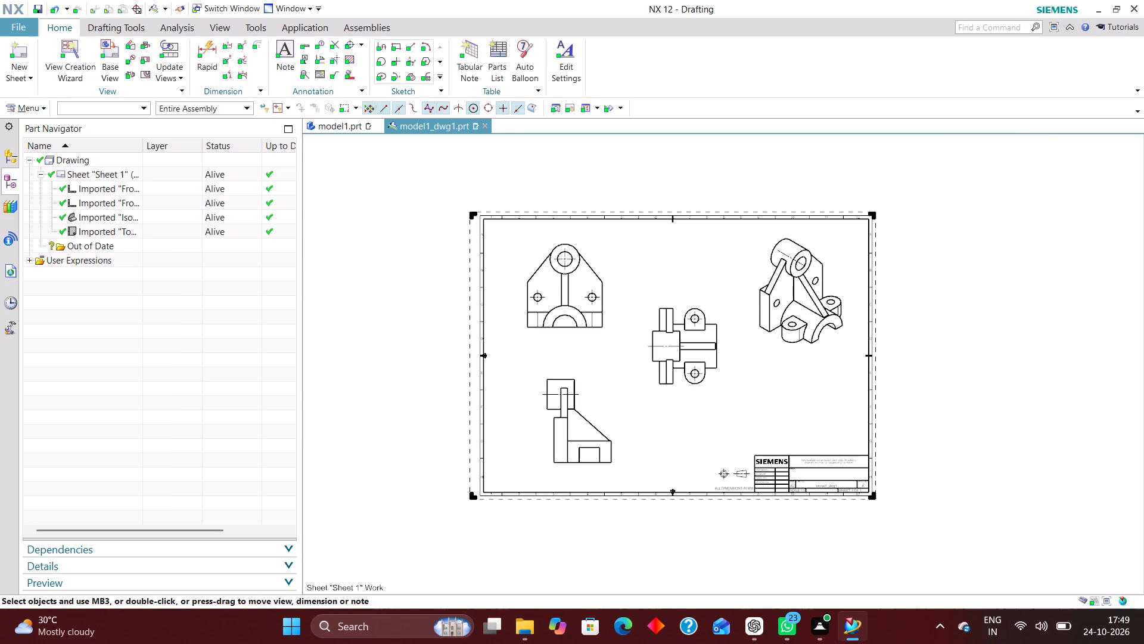
pyautogui.scroll(2, 755, 343)
pyautogui.click(203, 51)
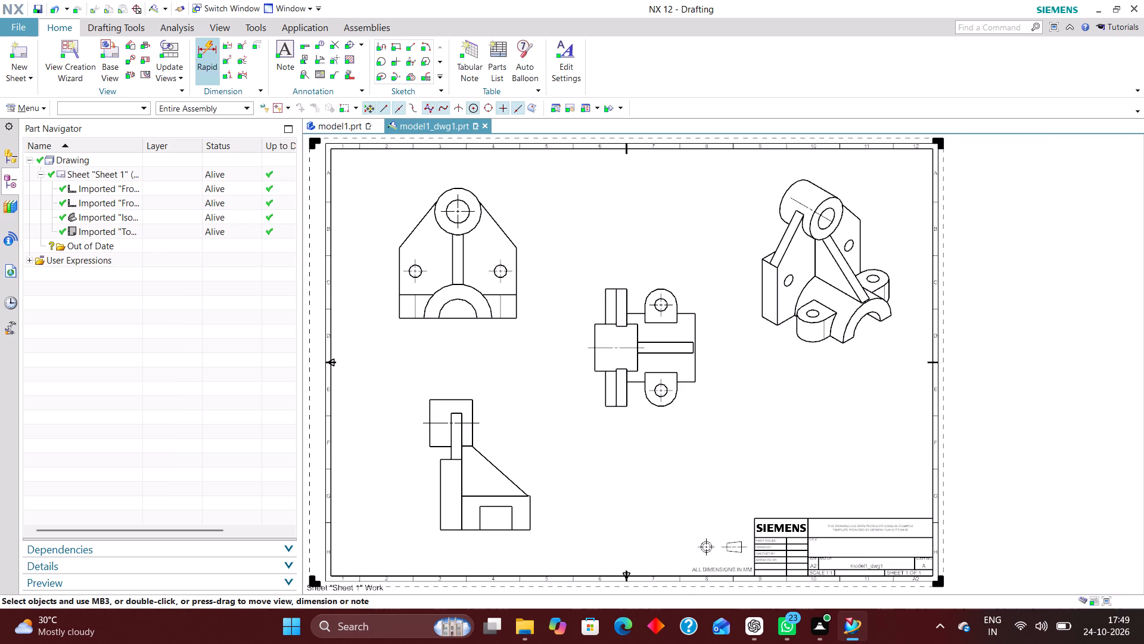
pyautogui.scroll(-1, 580, 307)
pyautogui.scroll(3, 422, 314)
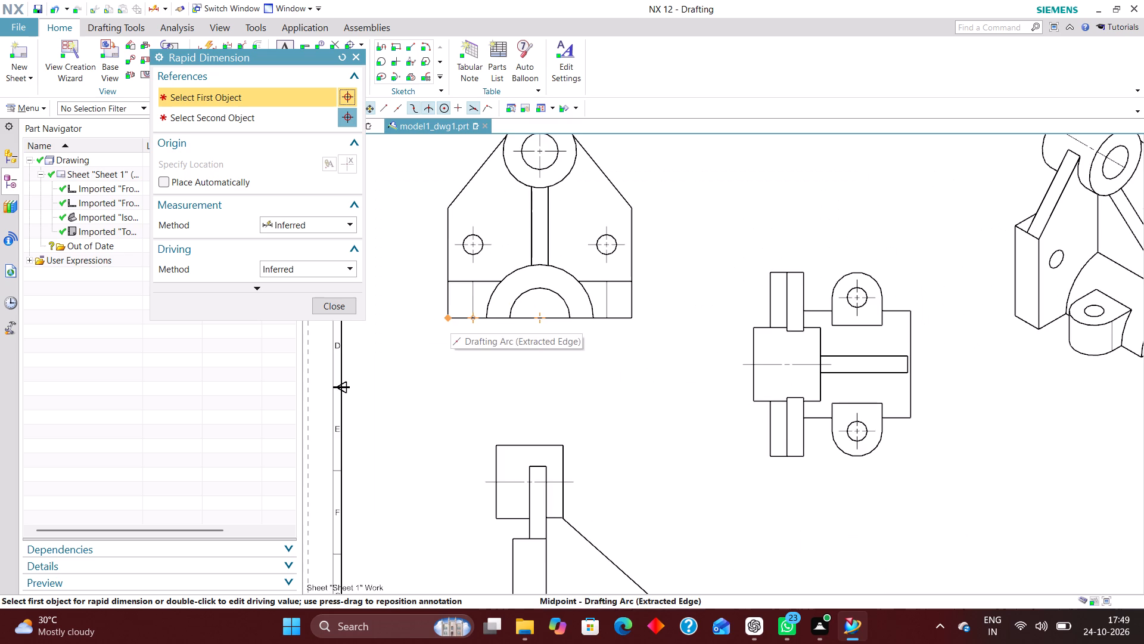
pyautogui.click(450, 318)
pyautogui.click(636, 317)
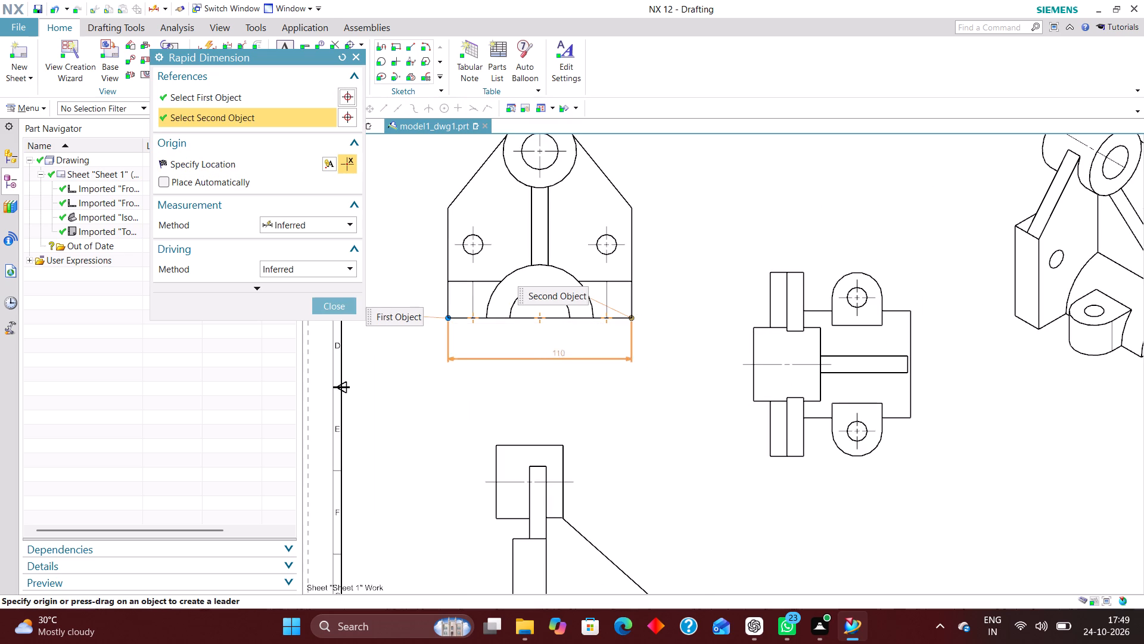
pyautogui.click(534, 359)
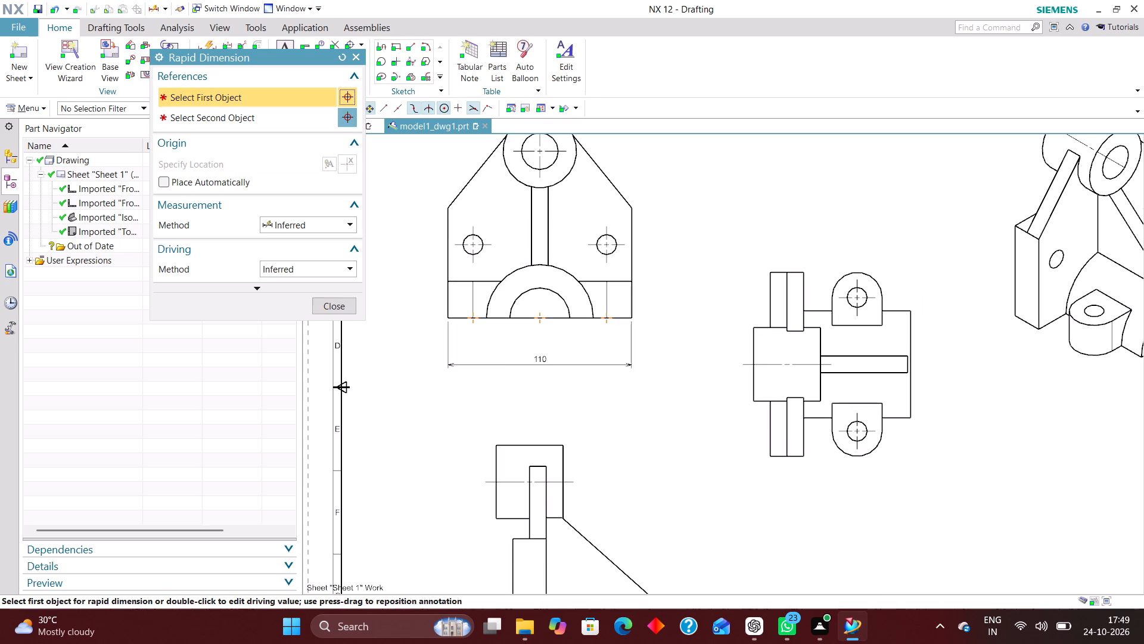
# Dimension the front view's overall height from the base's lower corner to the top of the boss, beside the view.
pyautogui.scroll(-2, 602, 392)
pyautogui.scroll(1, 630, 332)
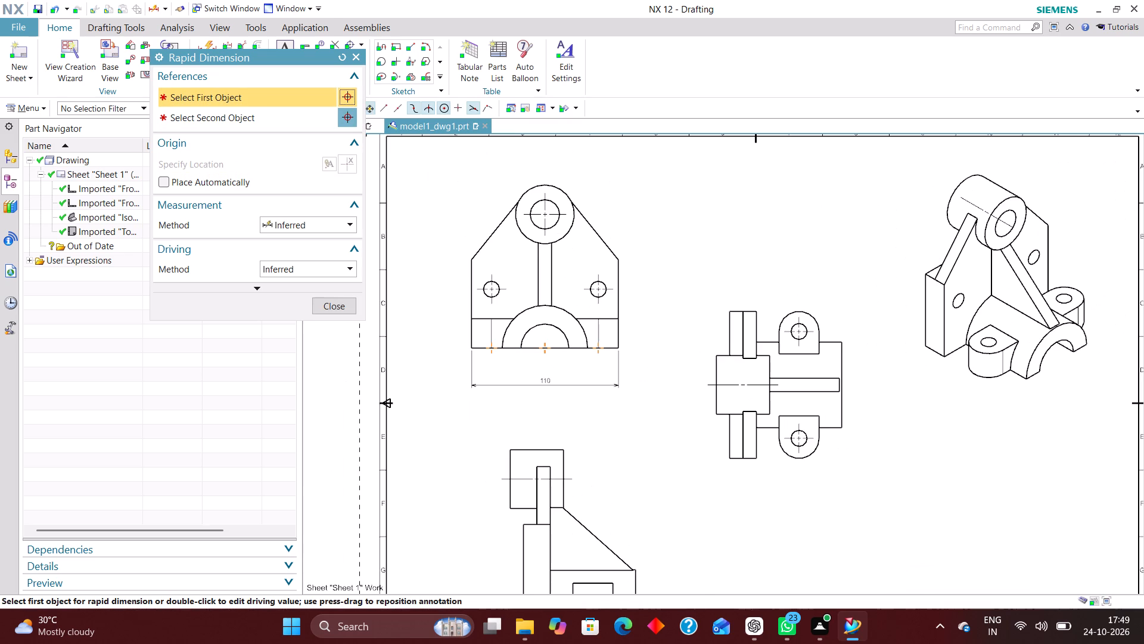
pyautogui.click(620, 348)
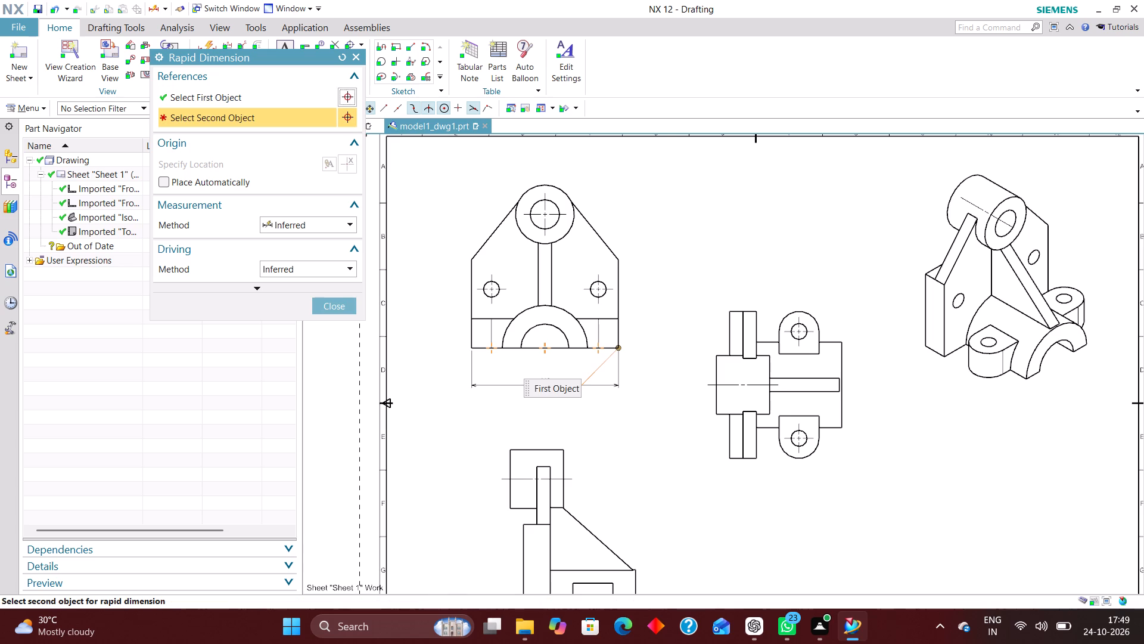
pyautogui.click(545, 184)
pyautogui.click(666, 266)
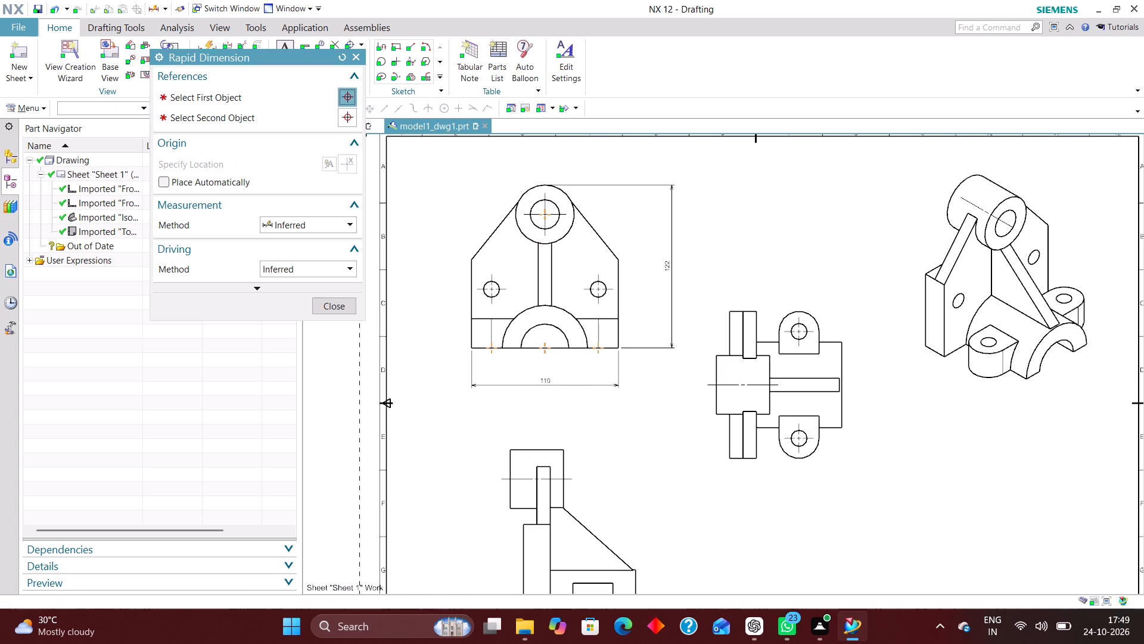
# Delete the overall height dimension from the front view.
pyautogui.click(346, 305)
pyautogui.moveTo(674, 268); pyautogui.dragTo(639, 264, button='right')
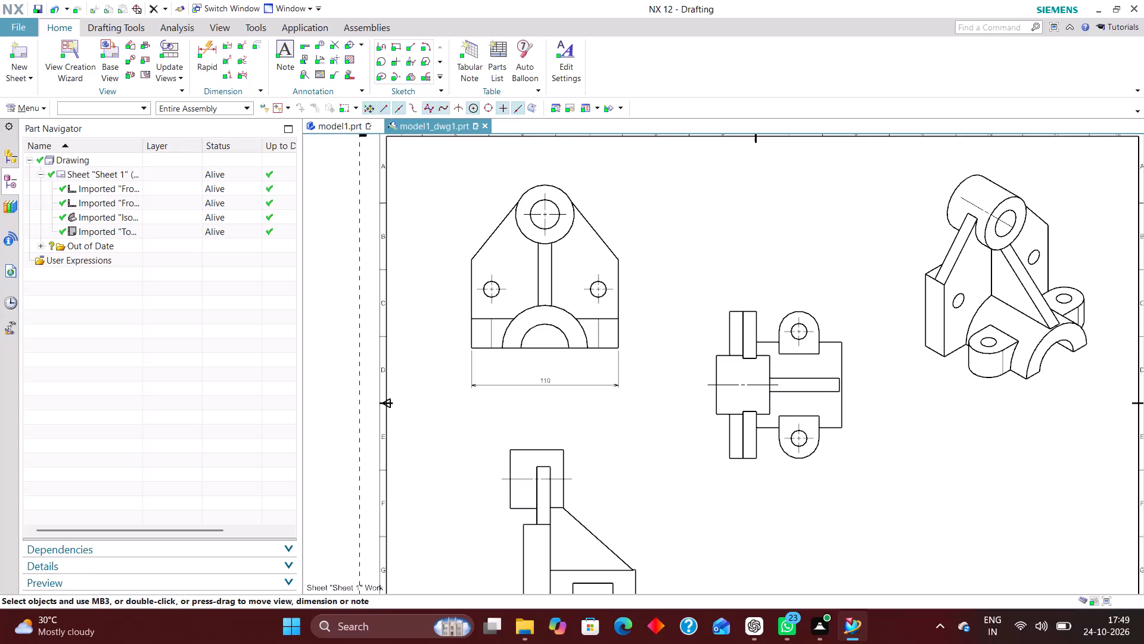
# Dimension the vertical distance from the front view's base edge to the boss hole centre, placed to the right of the view.
pyautogui.click(212, 49)
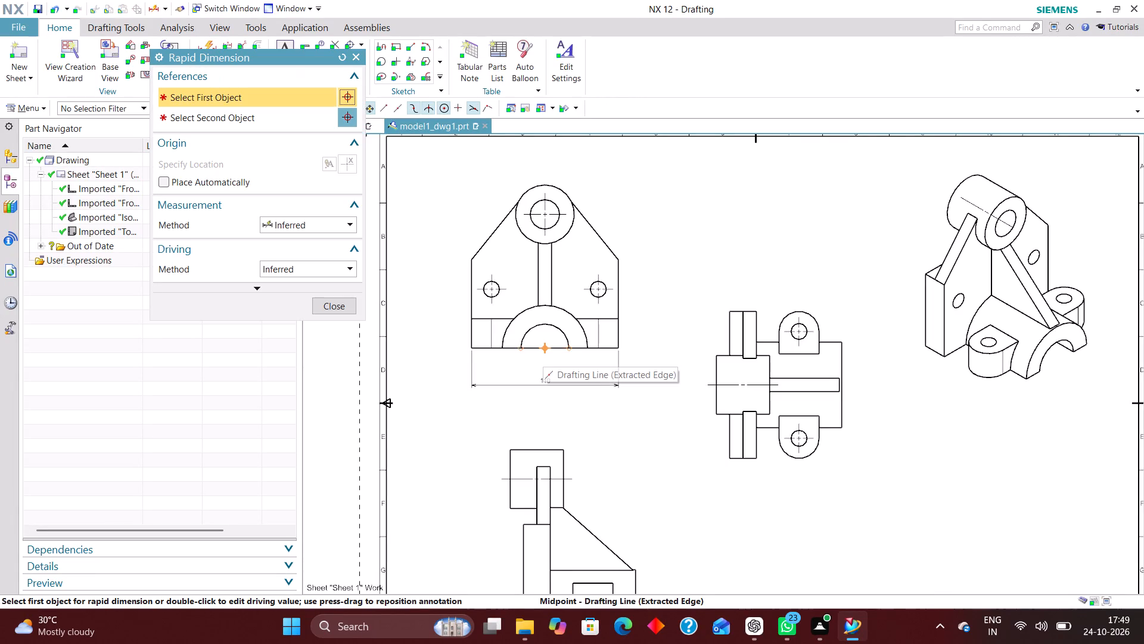
pyautogui.click(545, 349)
pyautogui.scroll(7, 552, 216)
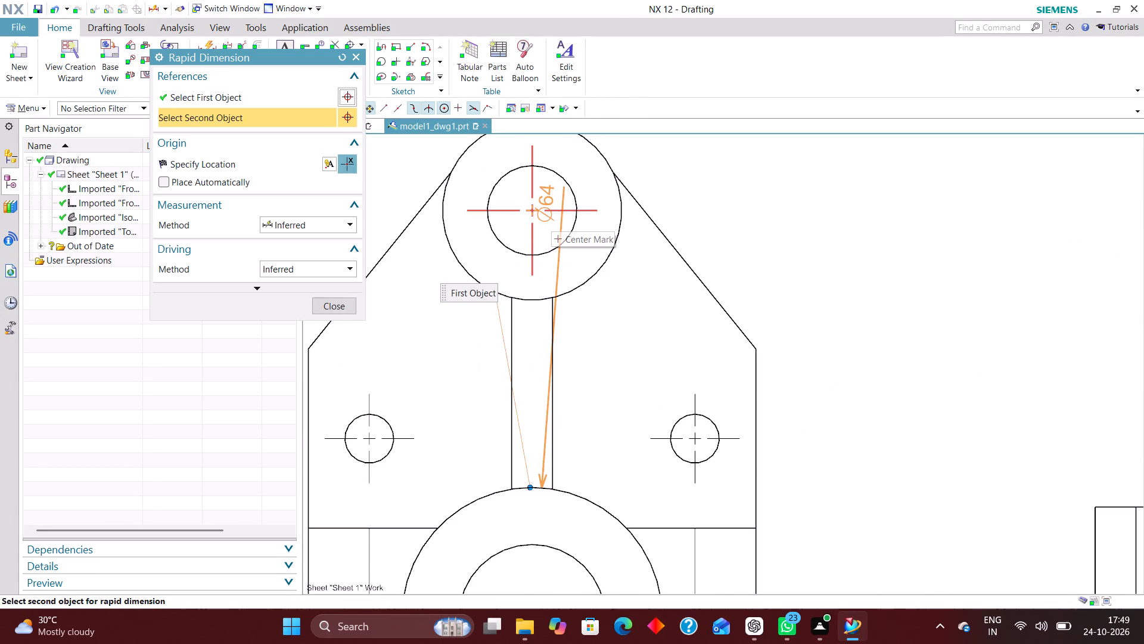
pyautogui.click(554, 208)
pyautogui.scroll(-6, 575, 257)
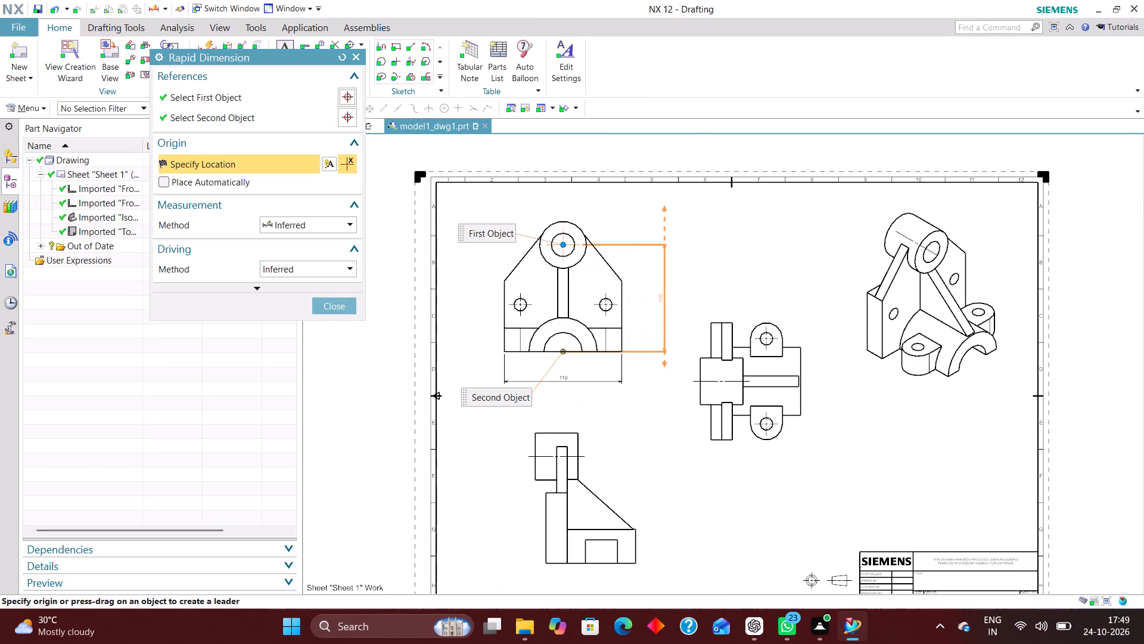
pyautogui.click(653, 301)
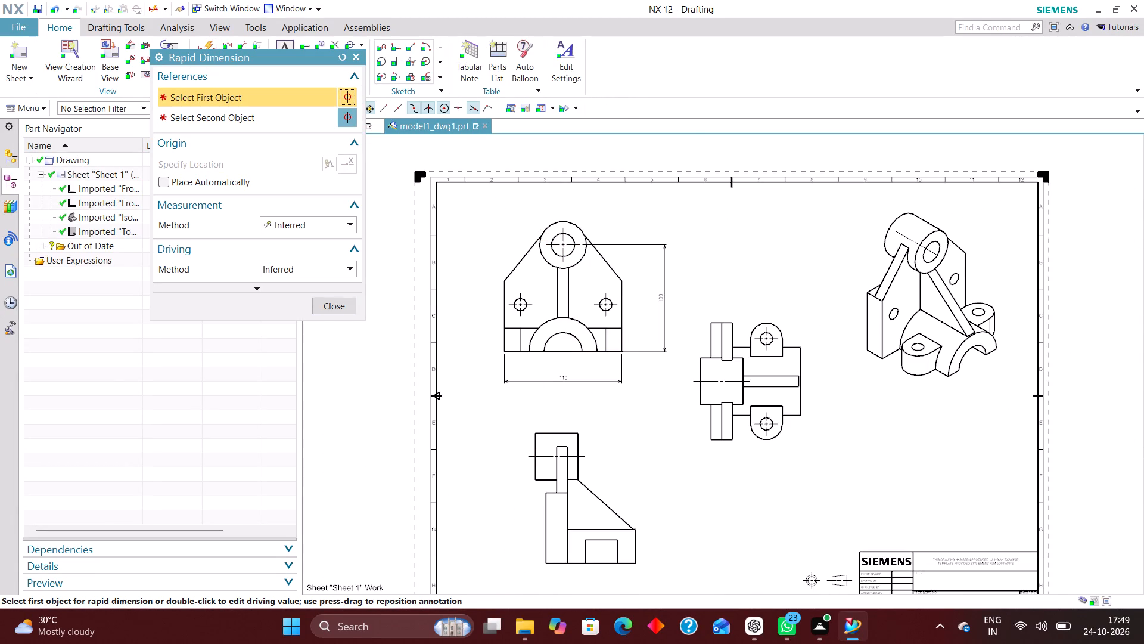
pyautogui.click(336, 293)
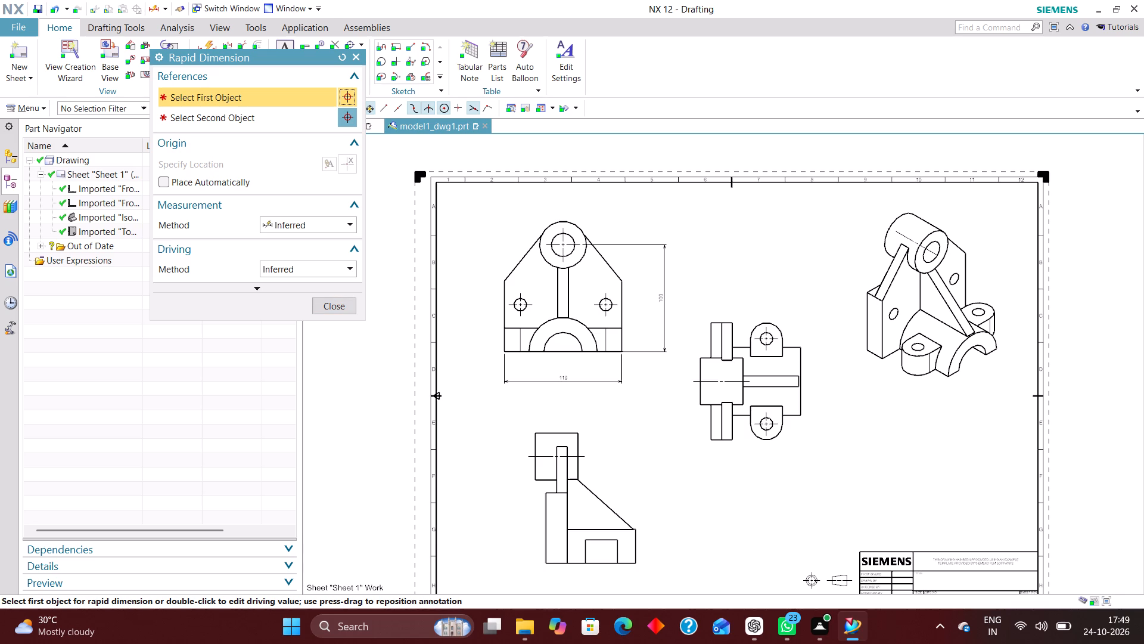
# Dimension the height of the base flange in the front view, placing the dimension to the left of the view.
pyautogui.scroll(7, 508, 351)
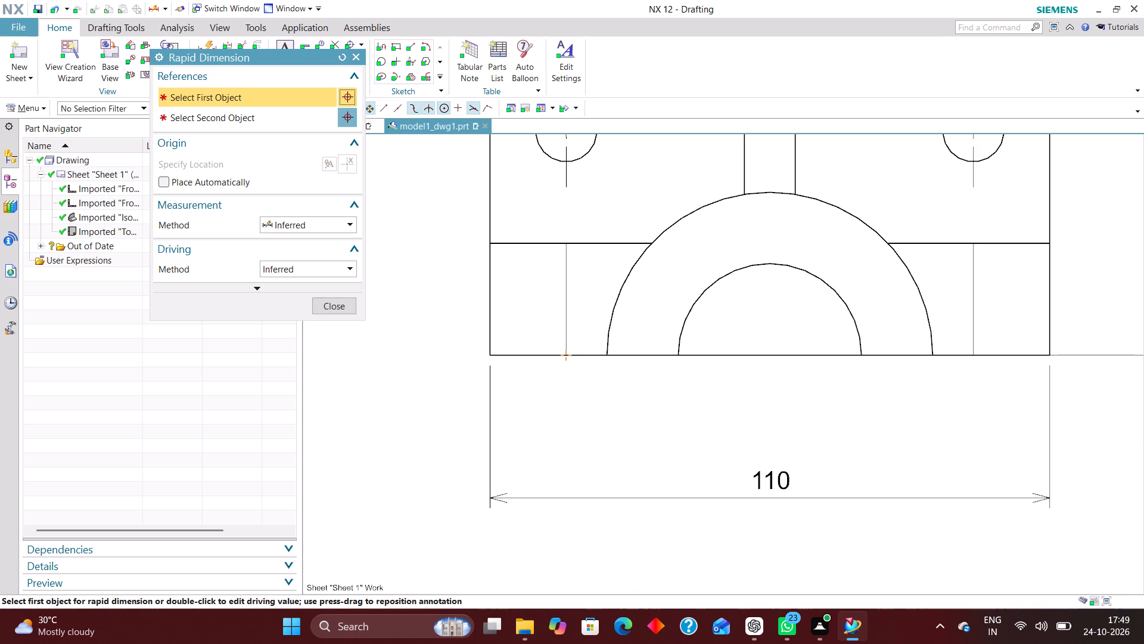
pyautogui.click(488, 352)
pyautogui.click(492, 244)
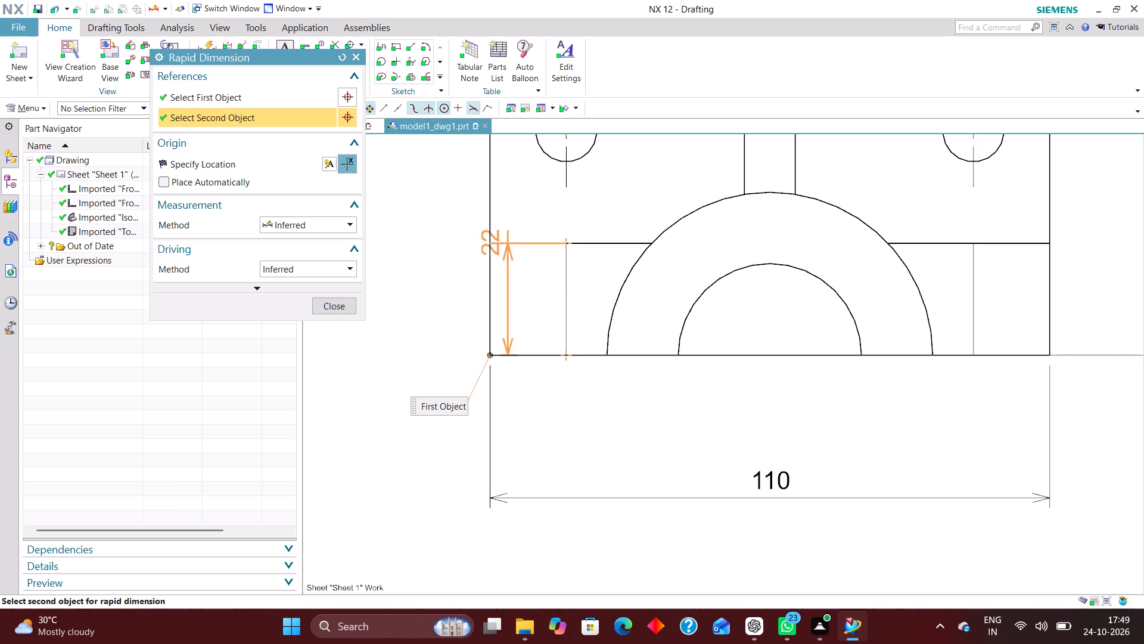
pyautogui.scroll(-5, 579, 272)
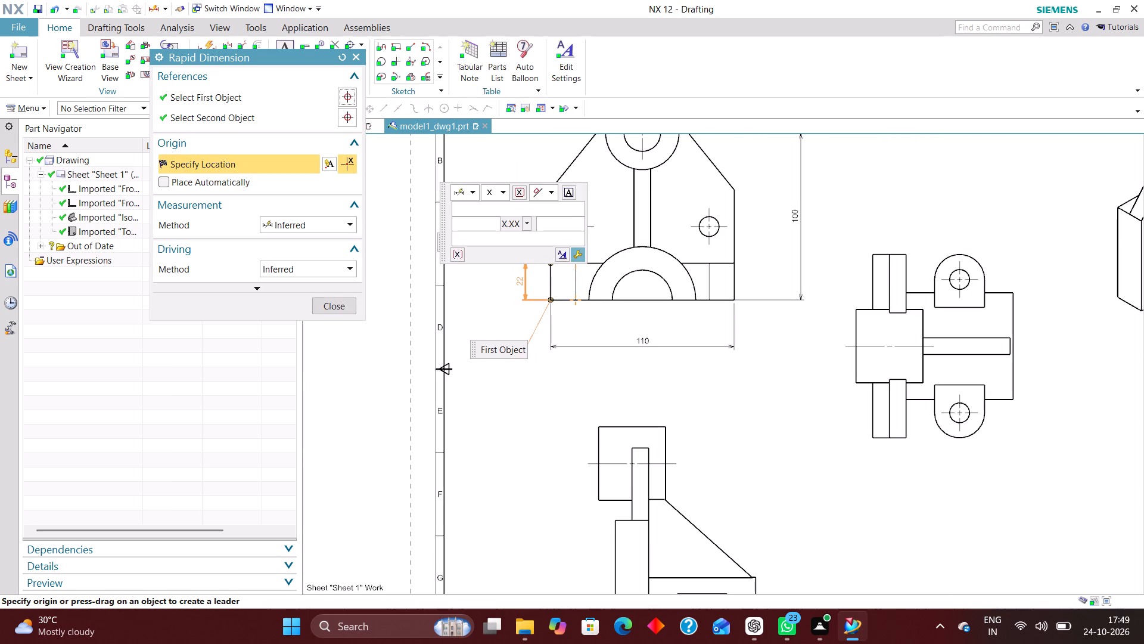
pyautogui.click(523, 281)
# Dimension the width of the central vertical rib in the front view between its two edges.
pyautogui.scroll(-2, 503, 343)
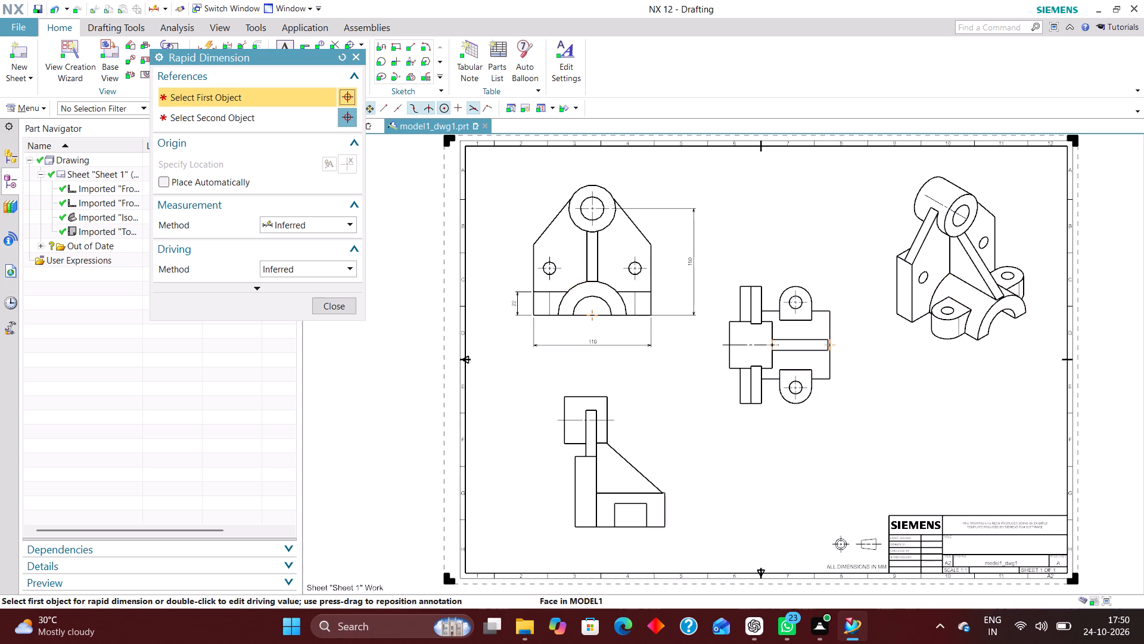
pyautogui.scroll(4, 586, 263)
pyautogui.scroll(-4, 586, 263)
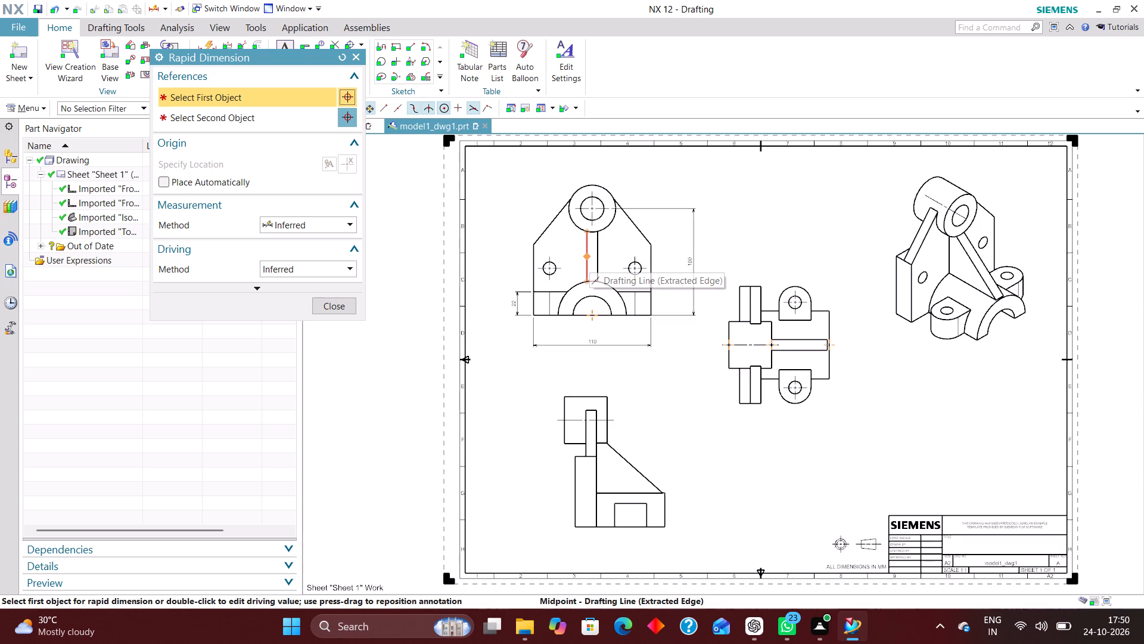
pyautogui.click(586, 256)
pyautogui.click(598, 255)
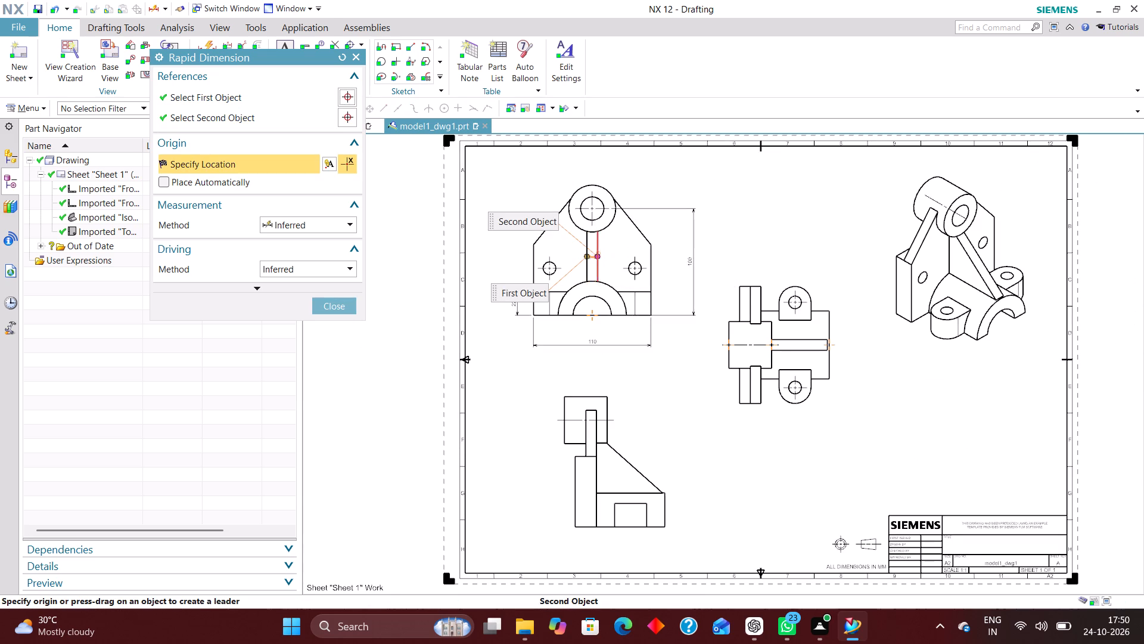
pyautogui.scroll(6, 598, 253)
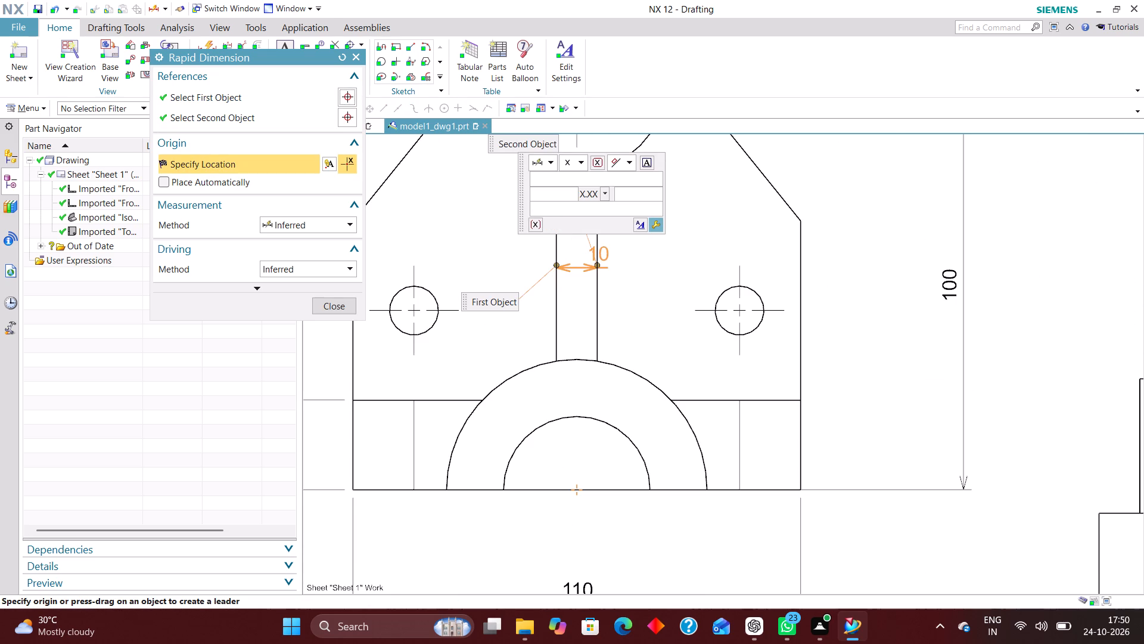
pyautogui.click(580, 255)
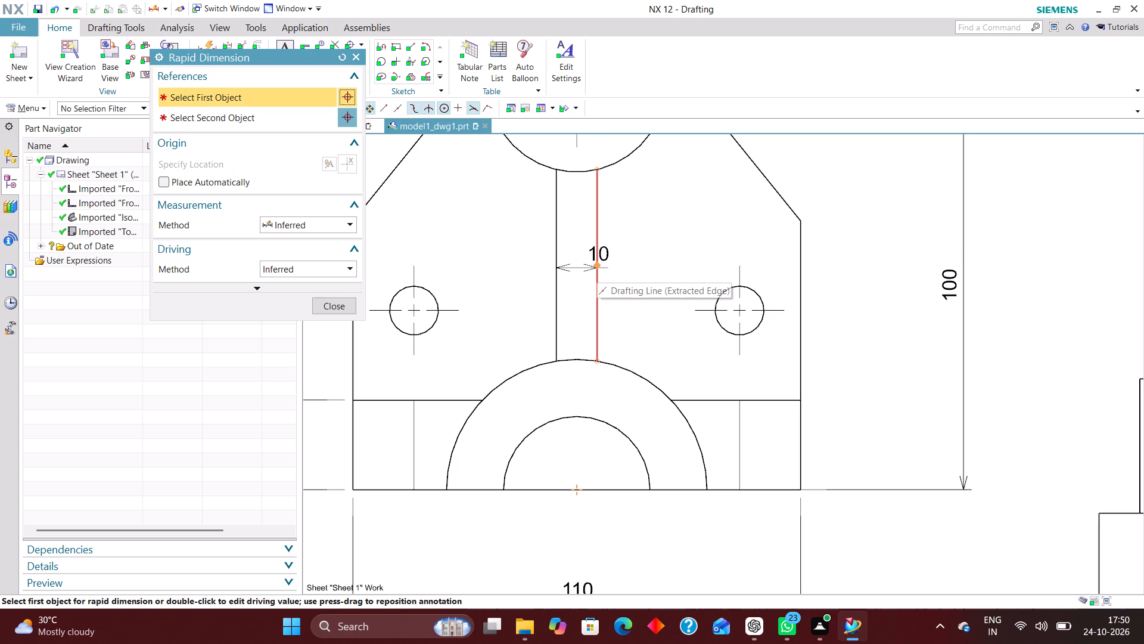
pyautogui.scroll(7, 593, 268)
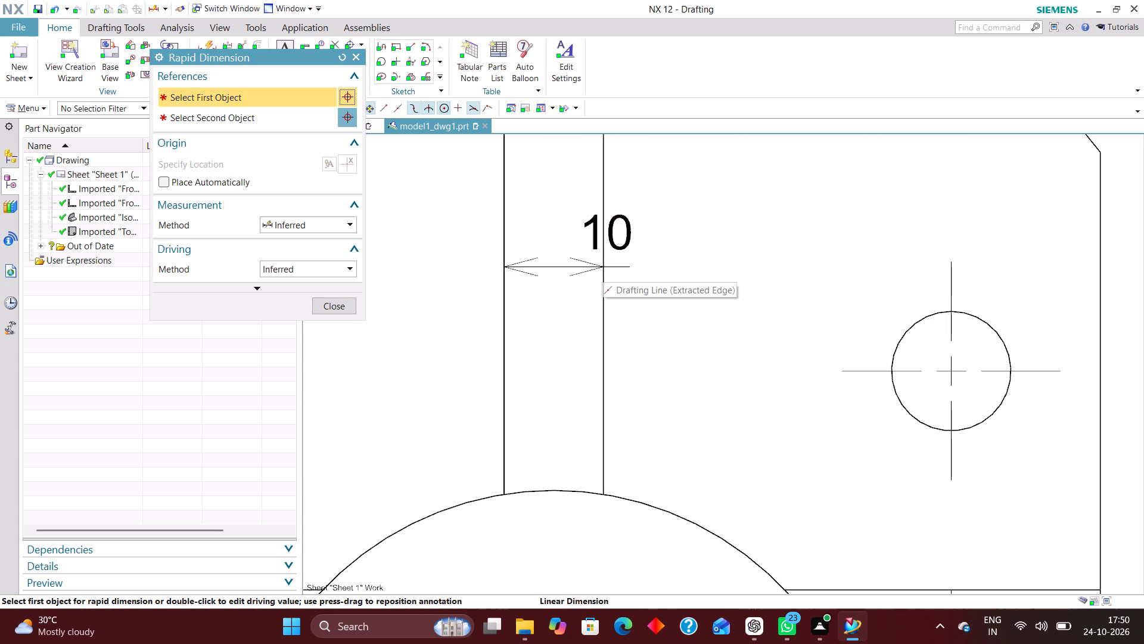
pyautogui.click(337, 303)
# Edit the rib width dimension so that its arrows point in from outside the rib edges (Out).
pyautogui.doubleClick(587, 268)
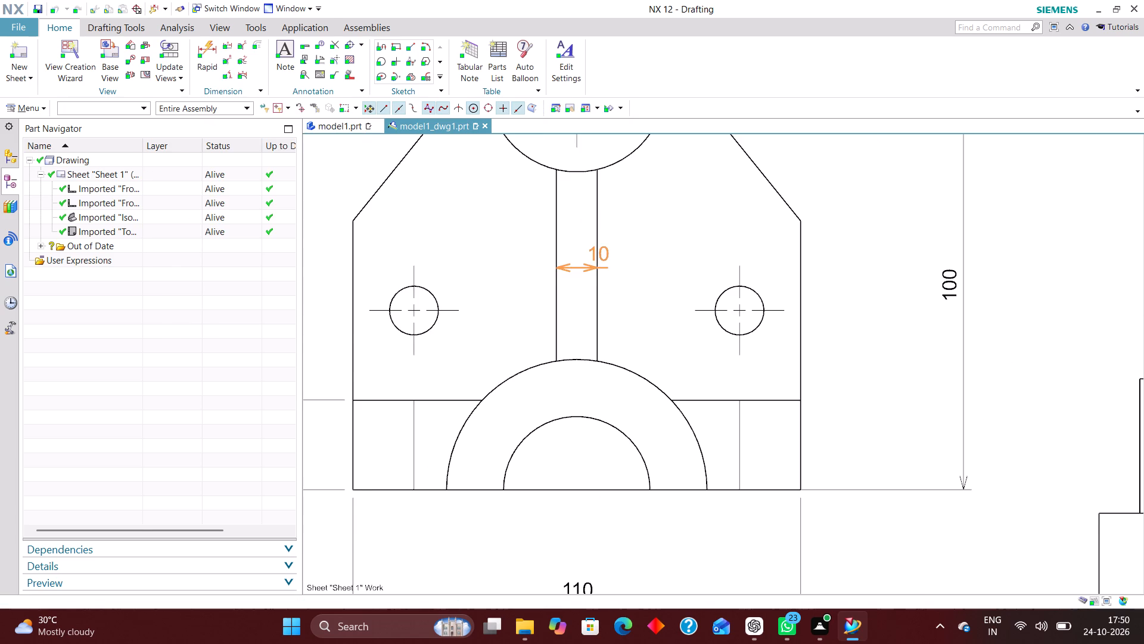
pyautogui.click(598, 267)
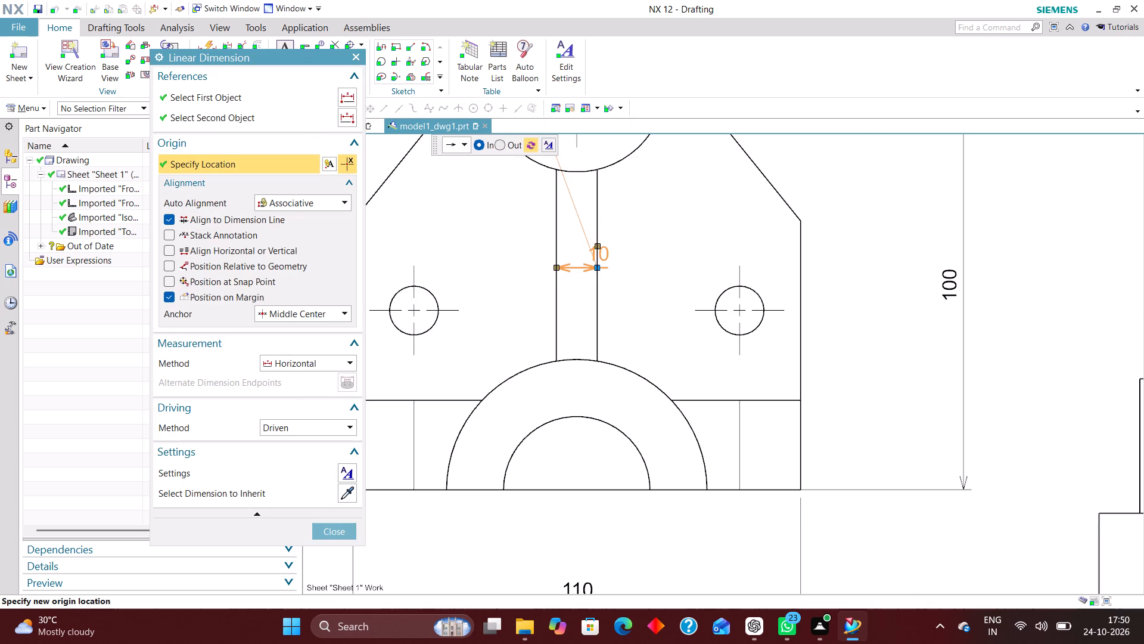
pyautogui.click(506, 144)
pyautogui.click(340, 528)
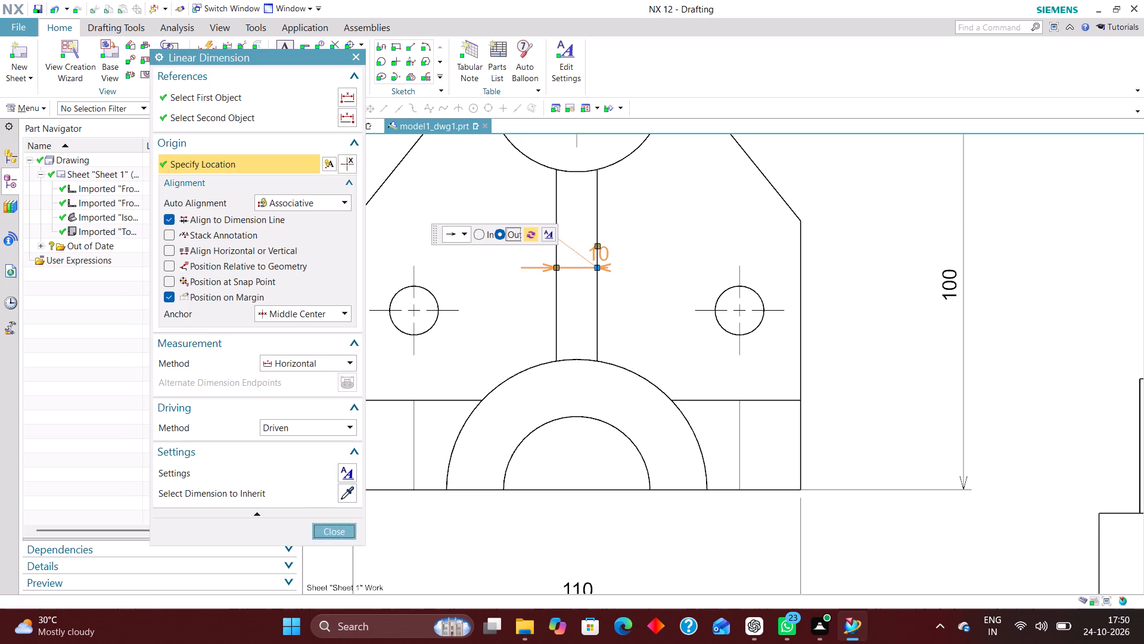
# Centre the rib width dimension's text between the rib edges and move the dimension slightly lower.
pyautogui.moveTo(608, 252); pyautogui.dragTo(579, 259)
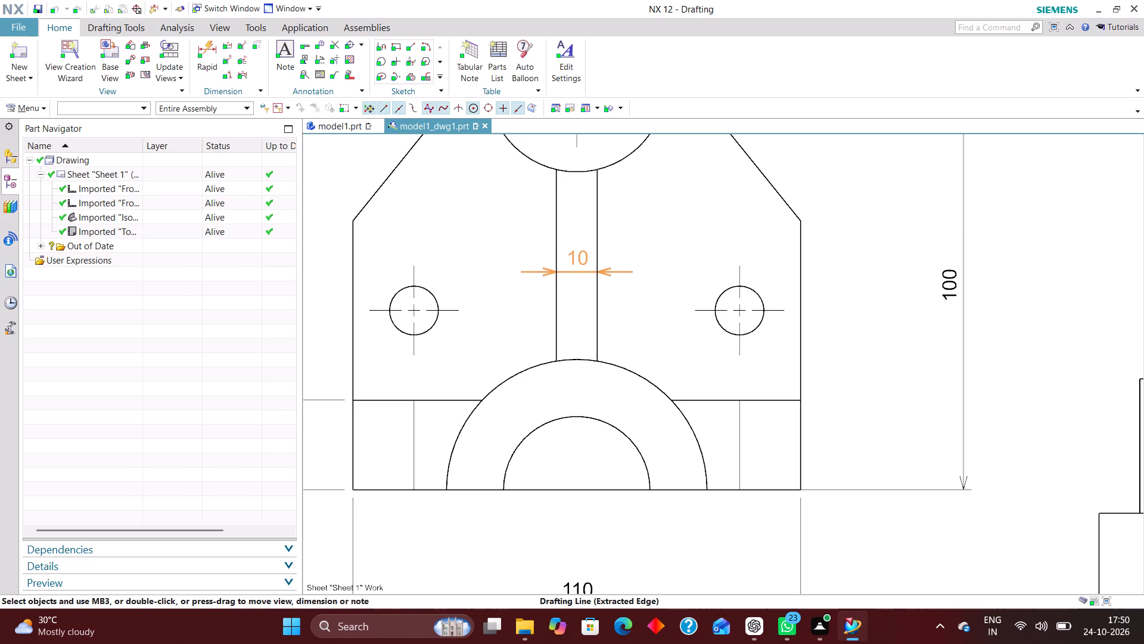
pyautogui.moveTo(579, 259); pyautogui.dragTo(581, 271)
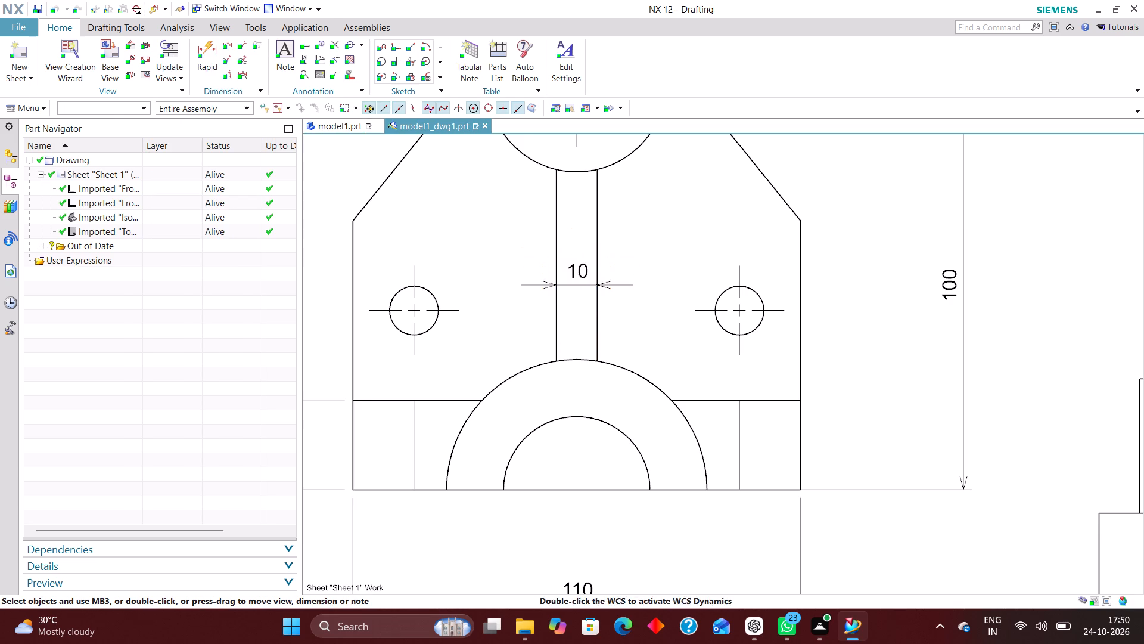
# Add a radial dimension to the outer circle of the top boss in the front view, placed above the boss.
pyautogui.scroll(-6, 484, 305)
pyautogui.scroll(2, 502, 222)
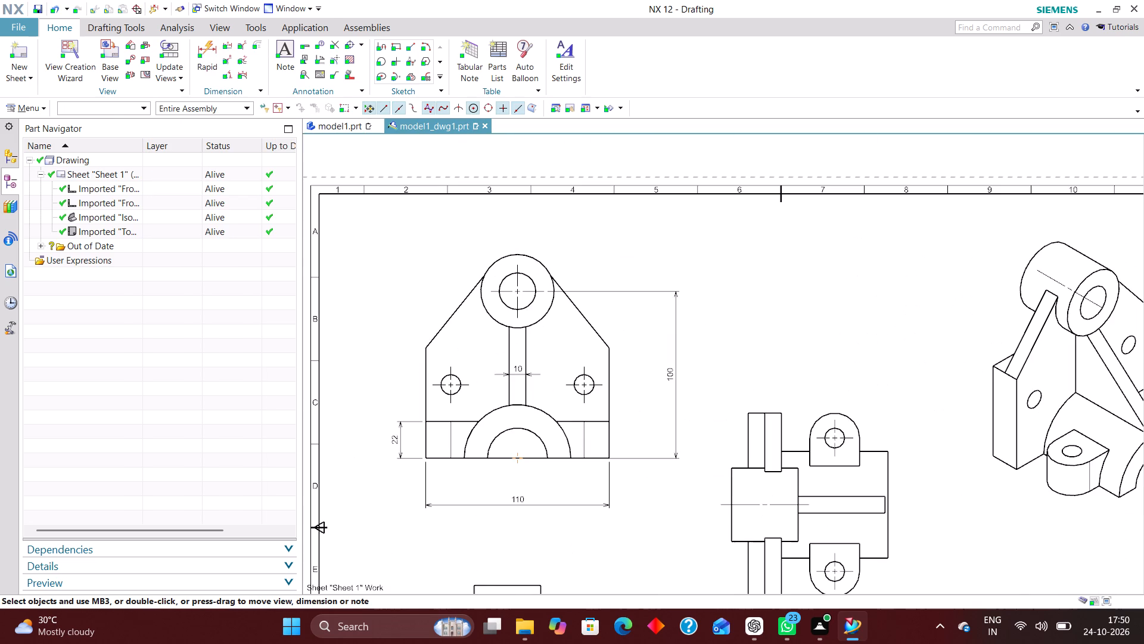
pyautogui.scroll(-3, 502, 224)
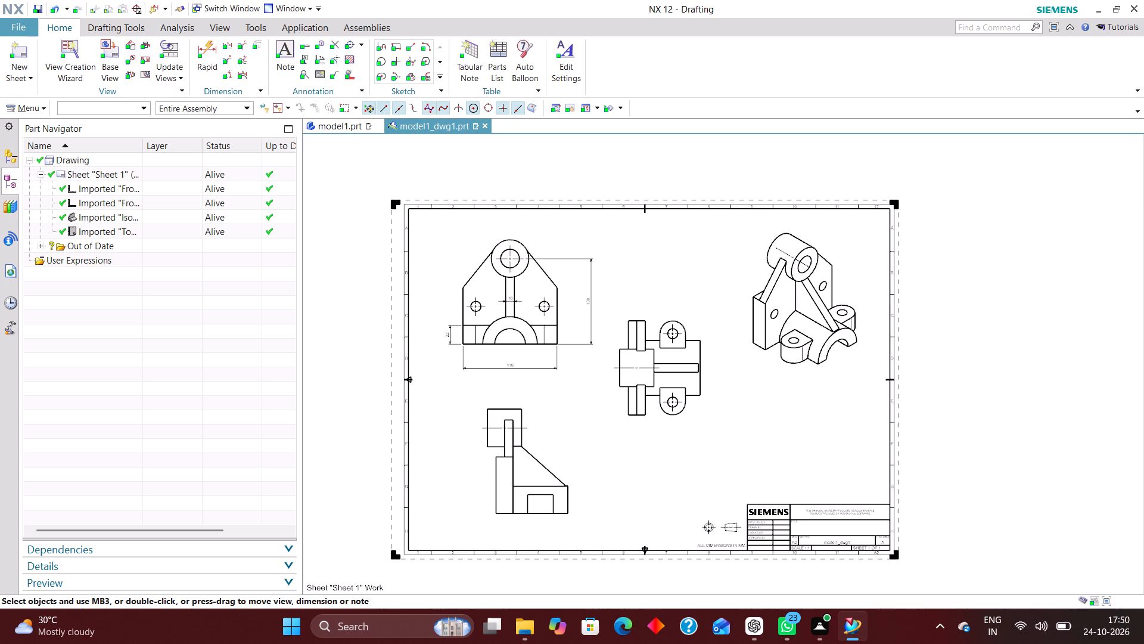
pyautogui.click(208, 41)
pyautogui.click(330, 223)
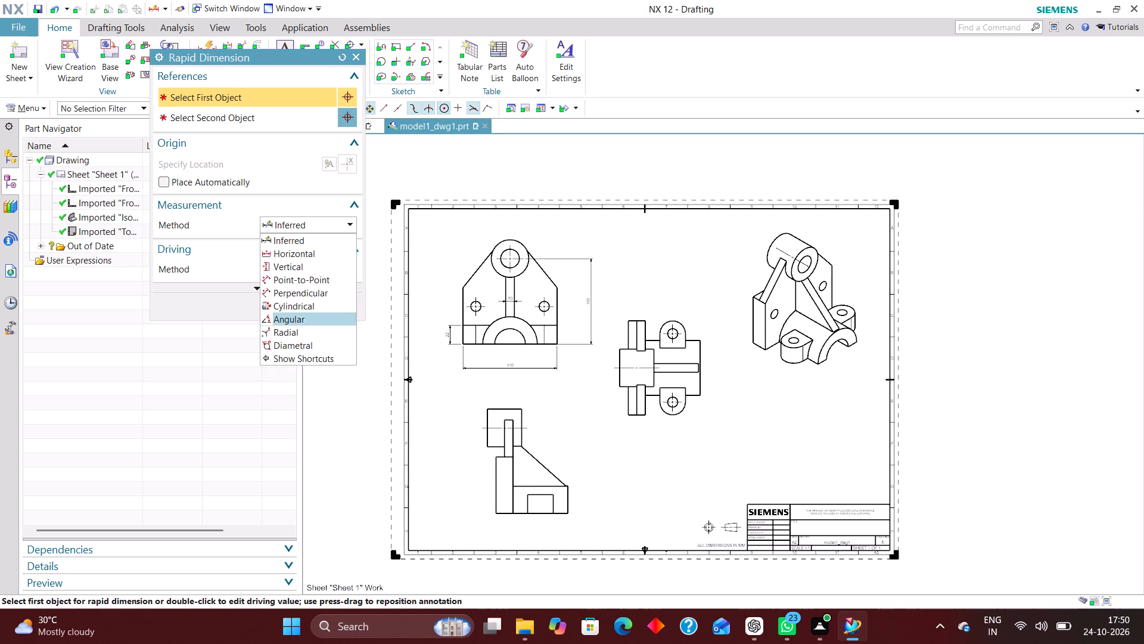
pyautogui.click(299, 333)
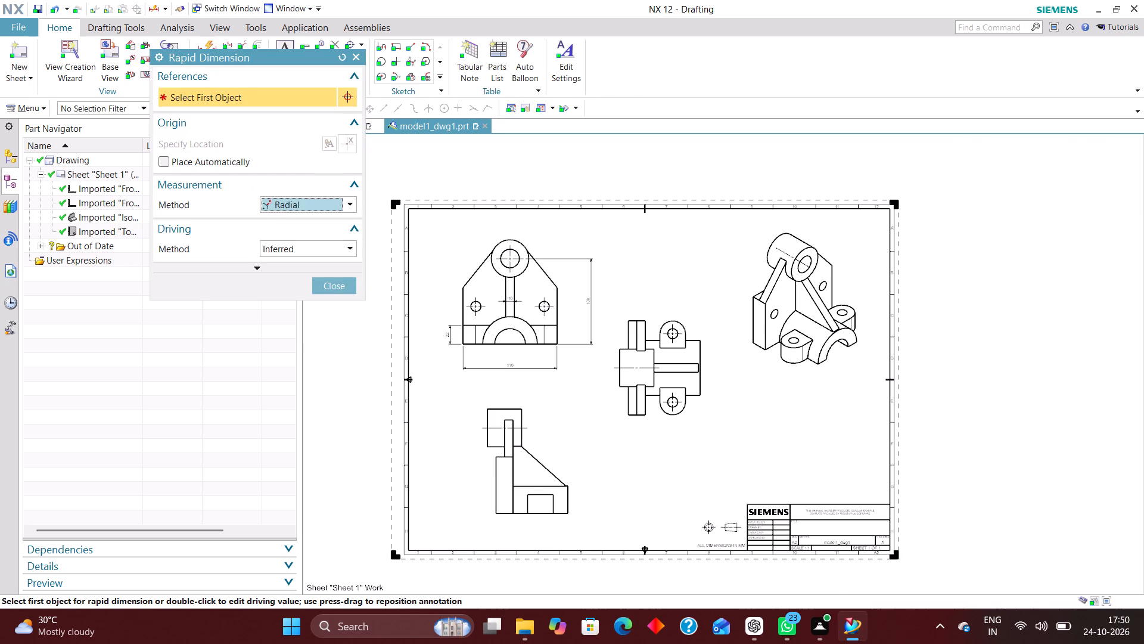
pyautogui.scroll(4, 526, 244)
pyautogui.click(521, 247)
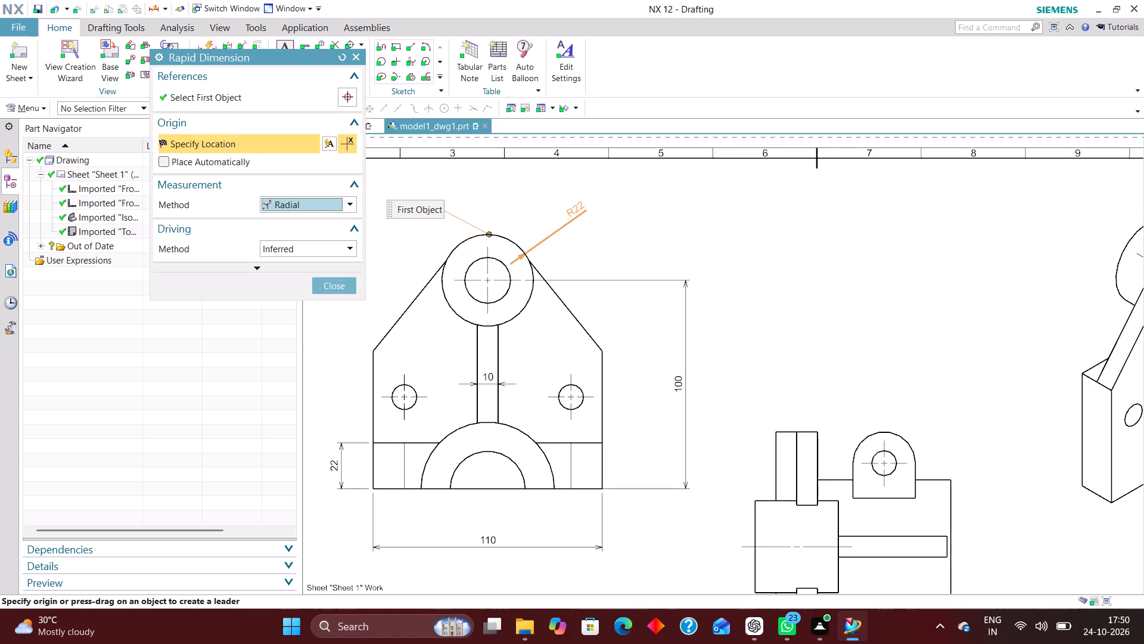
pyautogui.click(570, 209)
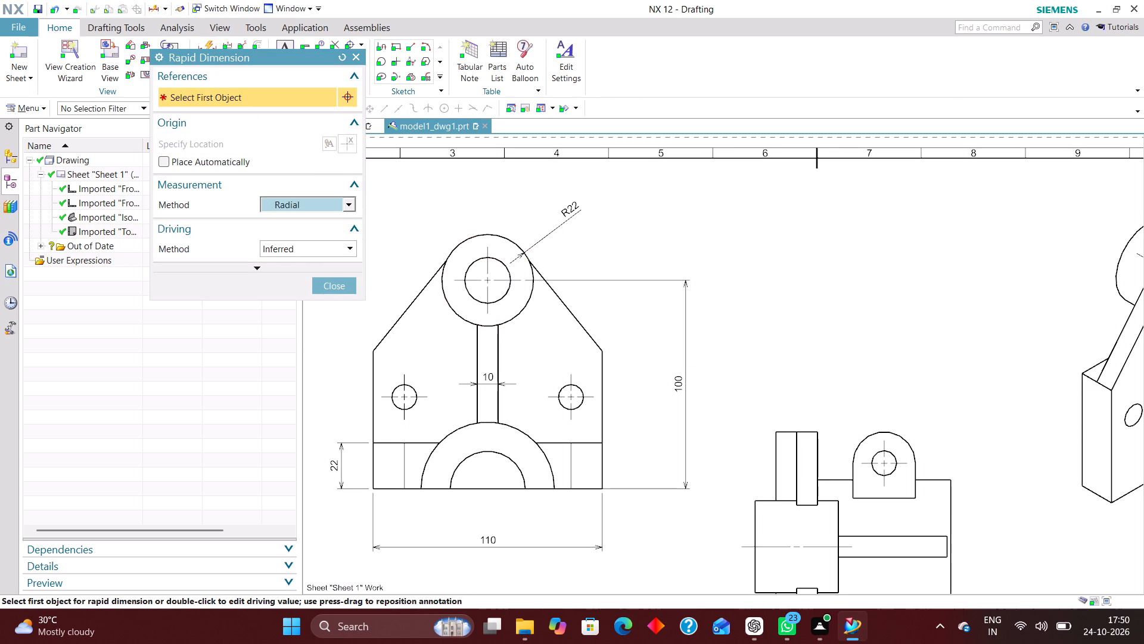
# Add a diametral dimension to the bore of the top boss in the front view, placed diagonally below the boss.
pyautogui.click(351, 198)
pyautogui.click(315, 325)
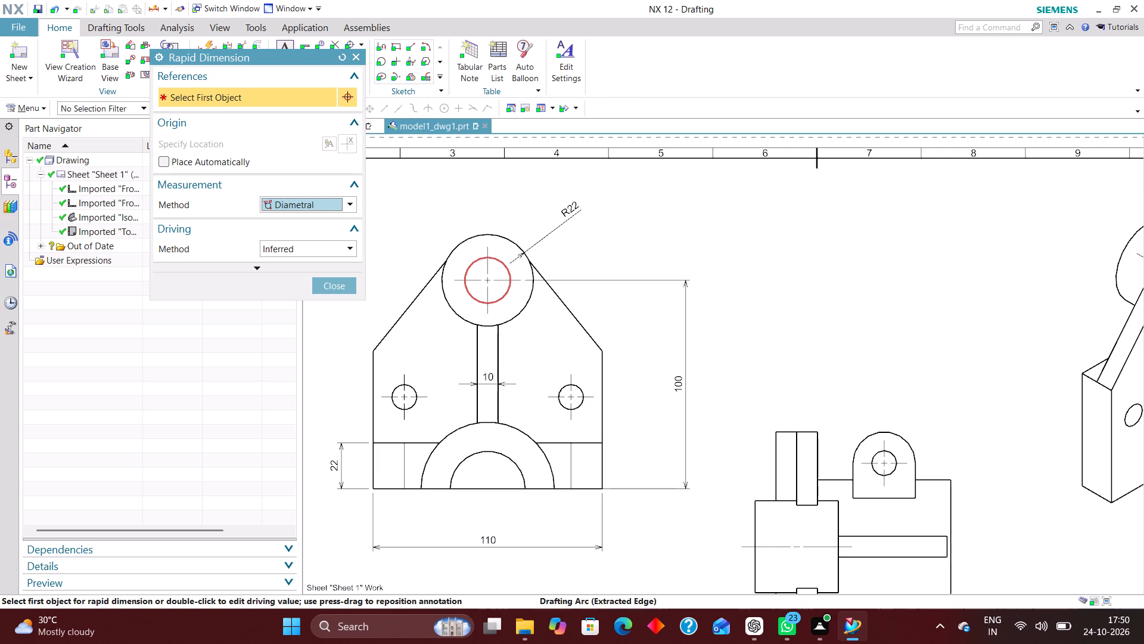
pyautogui.click(505, 296)
pyautogui.click(549, 323)
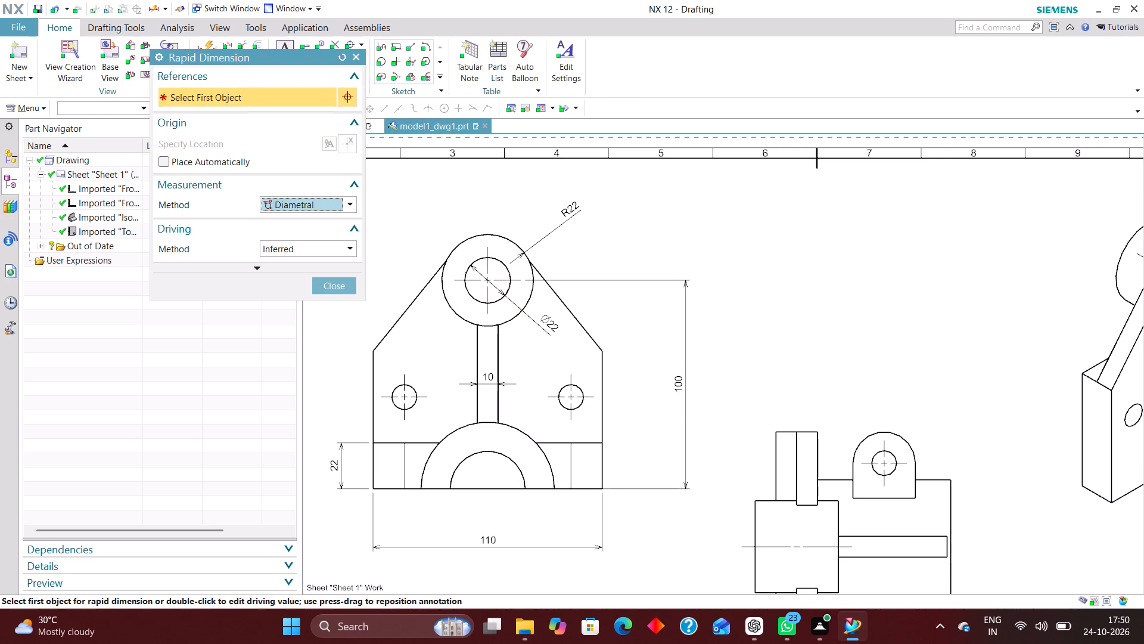
pyautogui.click(343, 285)
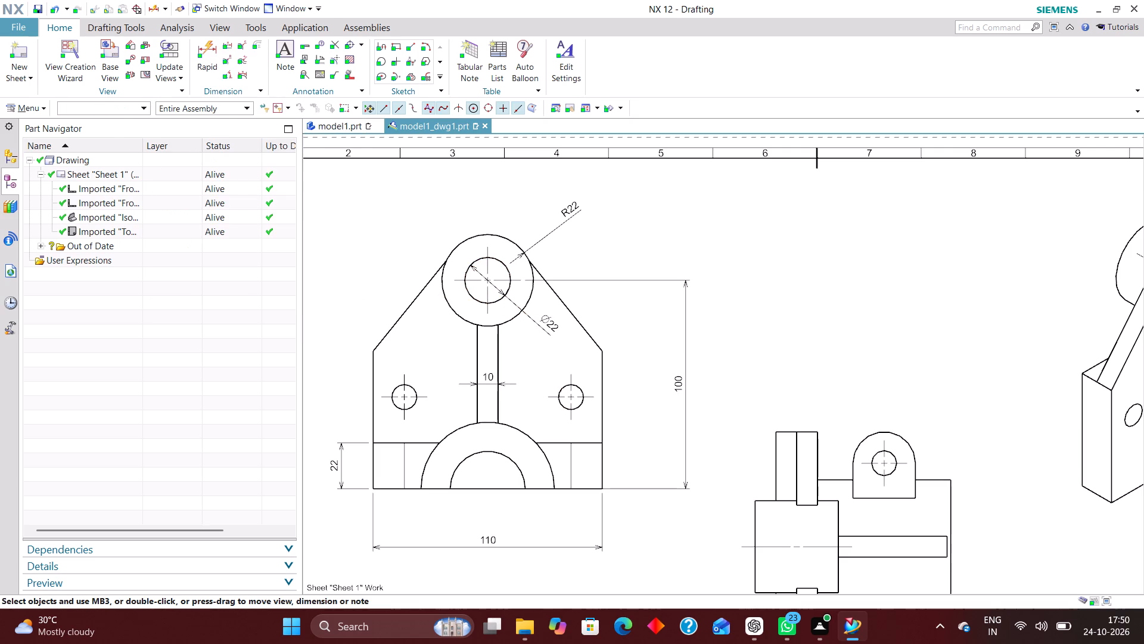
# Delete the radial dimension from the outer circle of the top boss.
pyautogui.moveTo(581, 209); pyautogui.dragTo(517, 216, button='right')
# Add a diametral dimension to the outer circle of the top boss in the front view, placed diagonally above it.
pyautogui.click(209, 38)
pyautogui.click(212, 51)
pyautogui.click(296, 207)
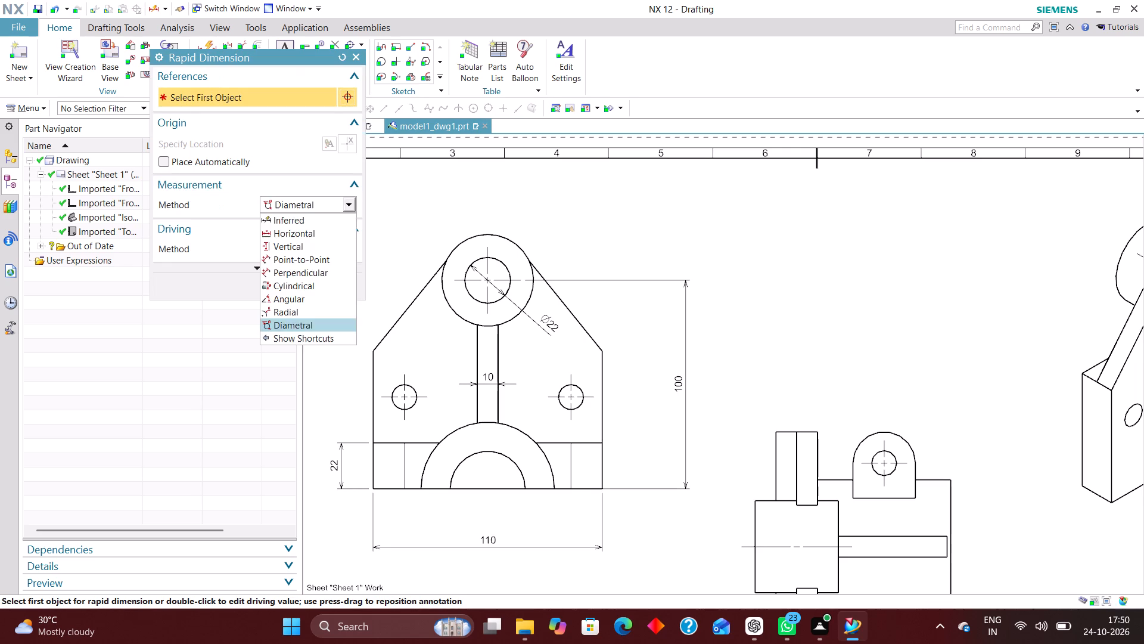
pyautogui.click(309, 313)
pyautogui.click(519, 244)
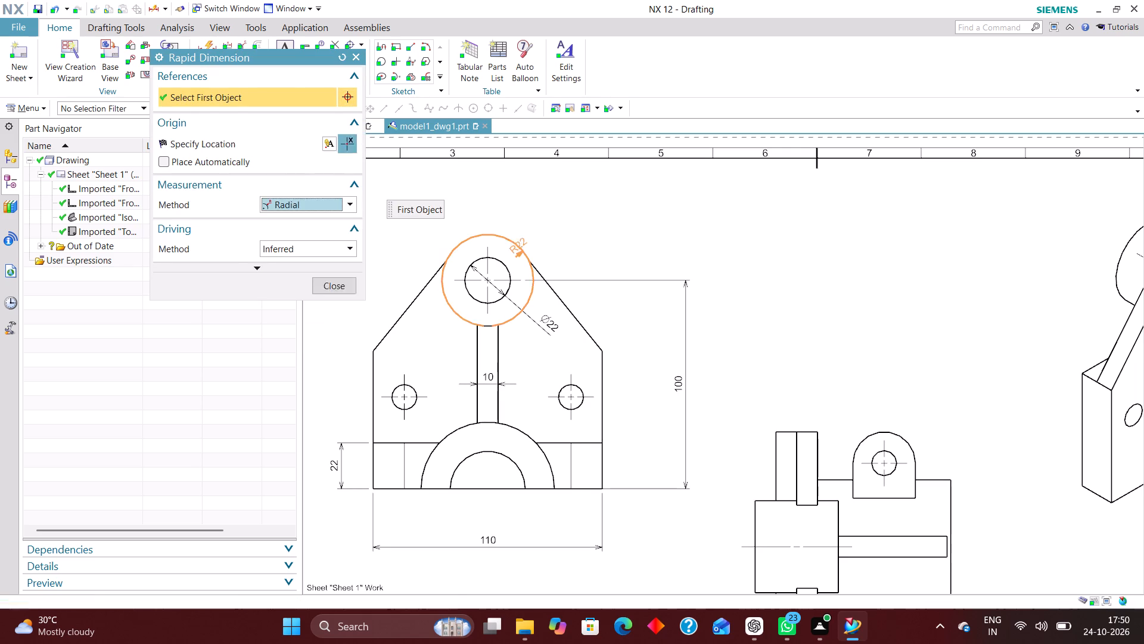
pyautogui.click(351, 202)
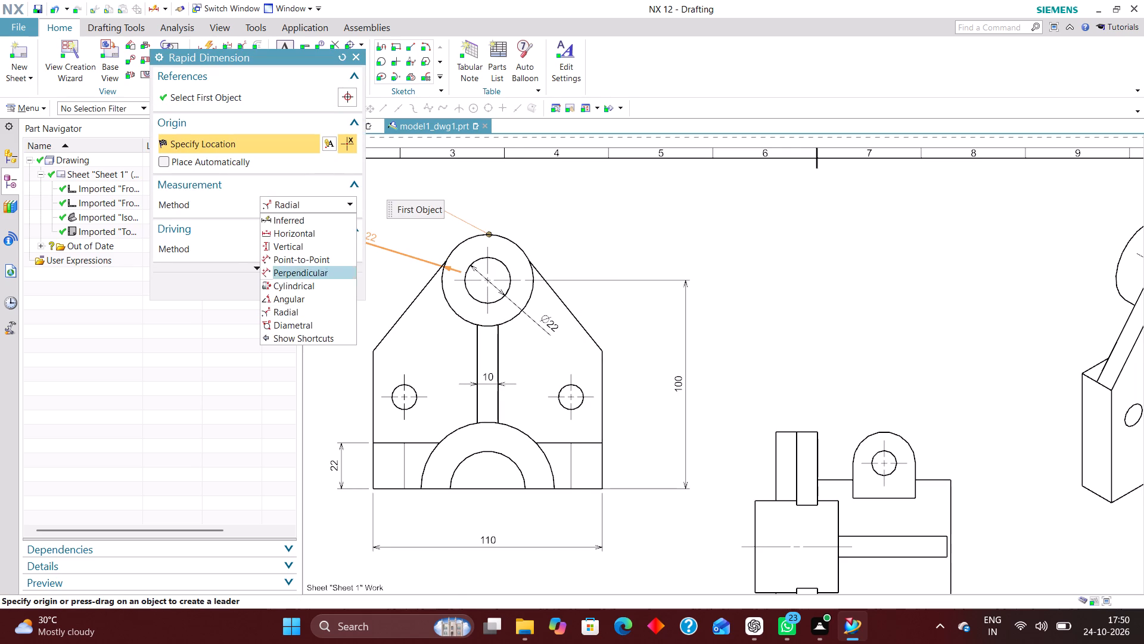
pyautogui.click(307, 320)
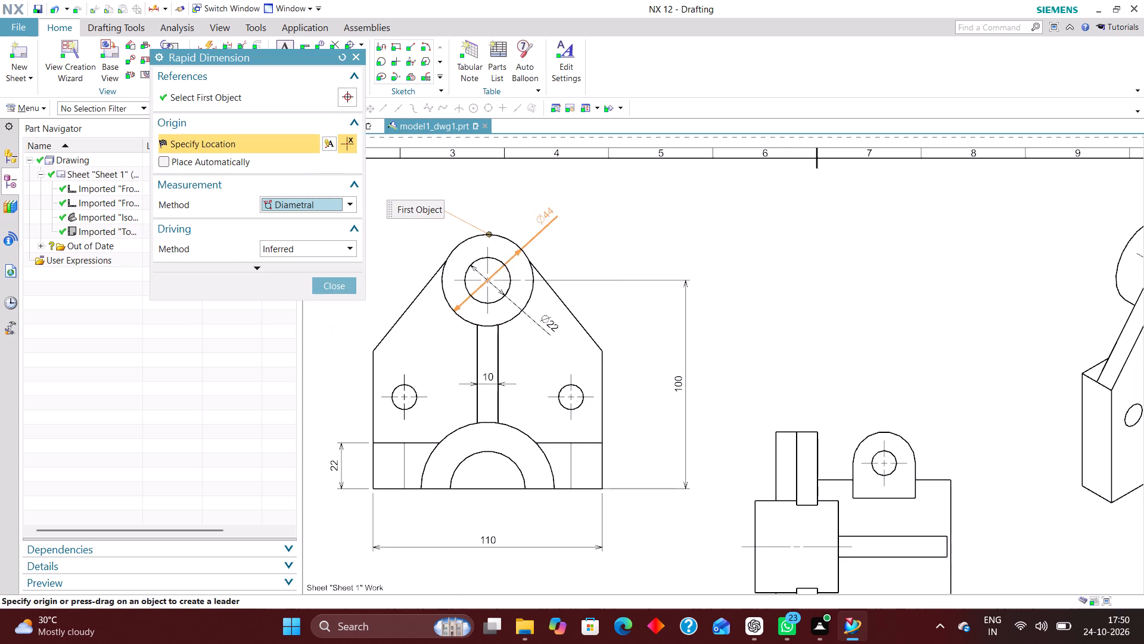
pyautogui.click(545, 217)
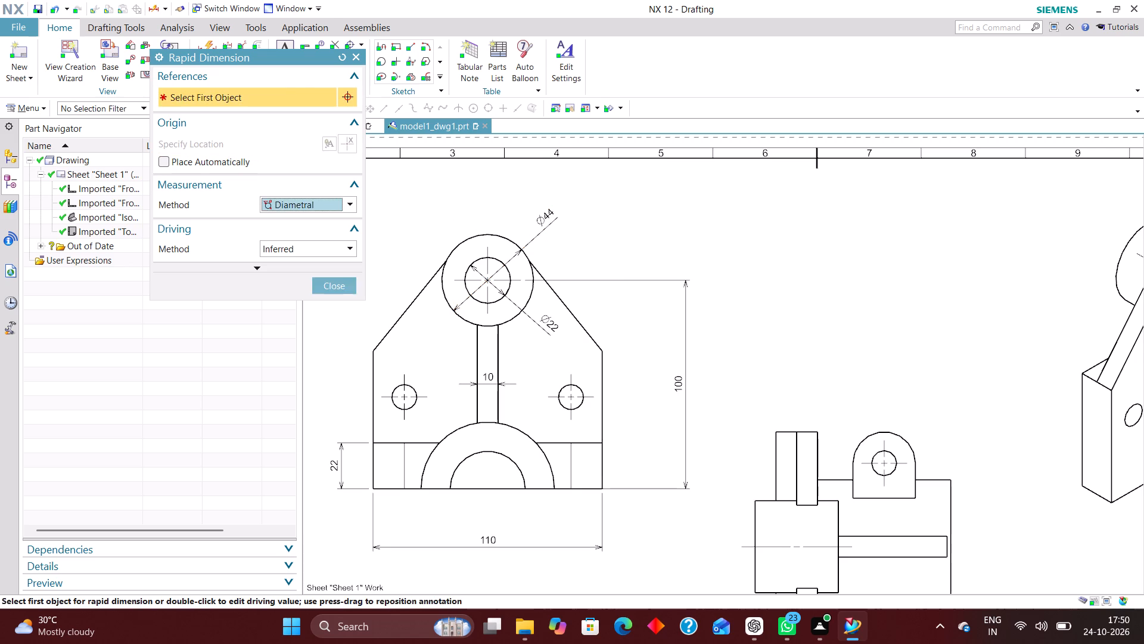
pyautogui.click(333, 280)
# Using the Inferred method, dimension the top view horizontally from the back plate's outer corner to the base's far edge, placed below the view.
pyautogui.scroll(-4, 543, 258)
pyautogui.scroll(3, 546, 327)
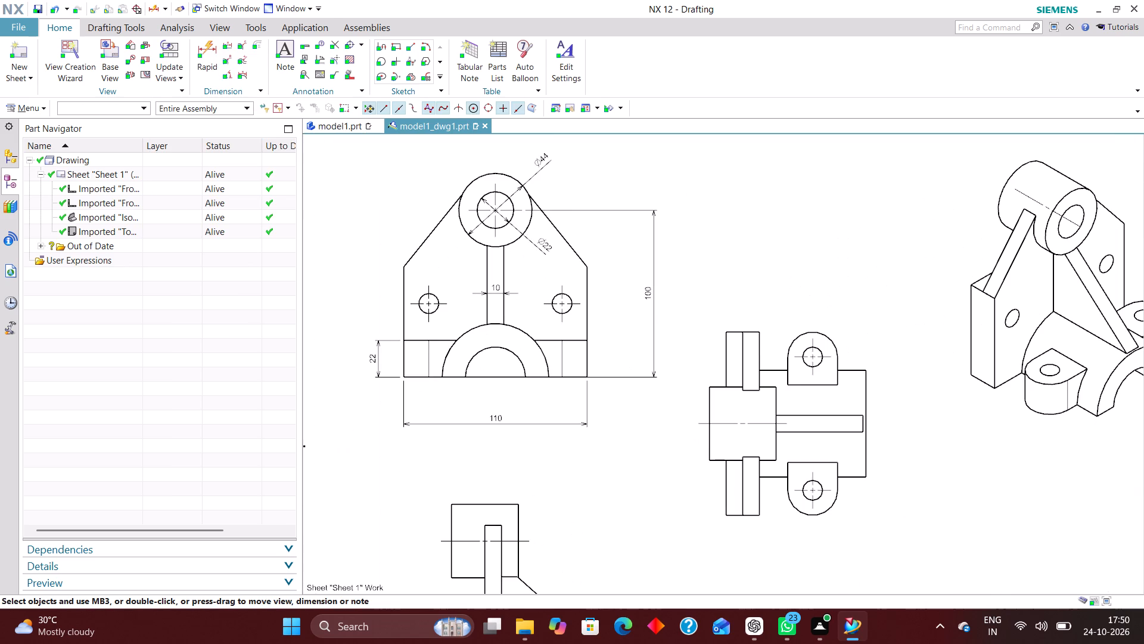
pyautogui.scroll(-2, 525, 245)
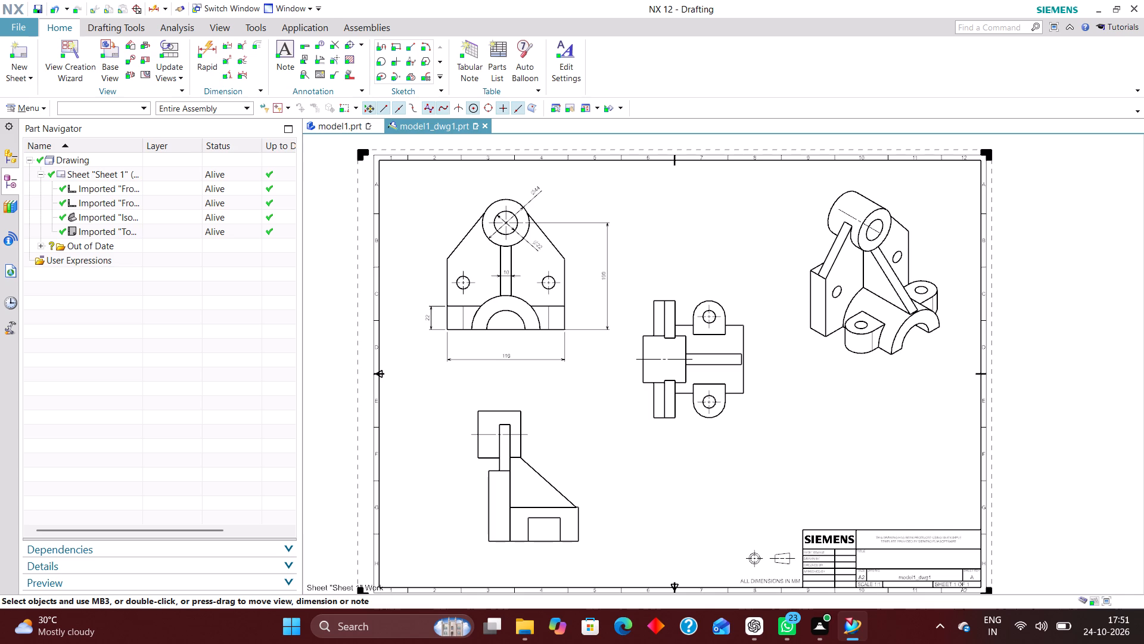
pyautogui.scroll(-1, 655, 286)
pyautogui.scroll(2, 676, 380)
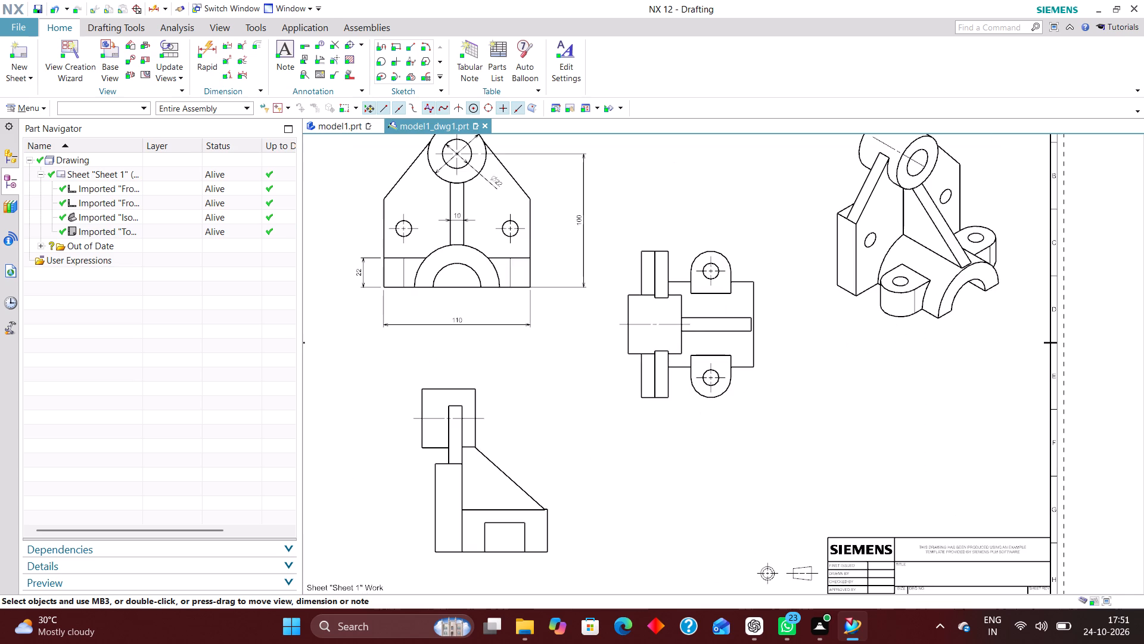
pyautogui.scroll(-2, 621, 343)
pyautogui.scroll(2, 652, 377)
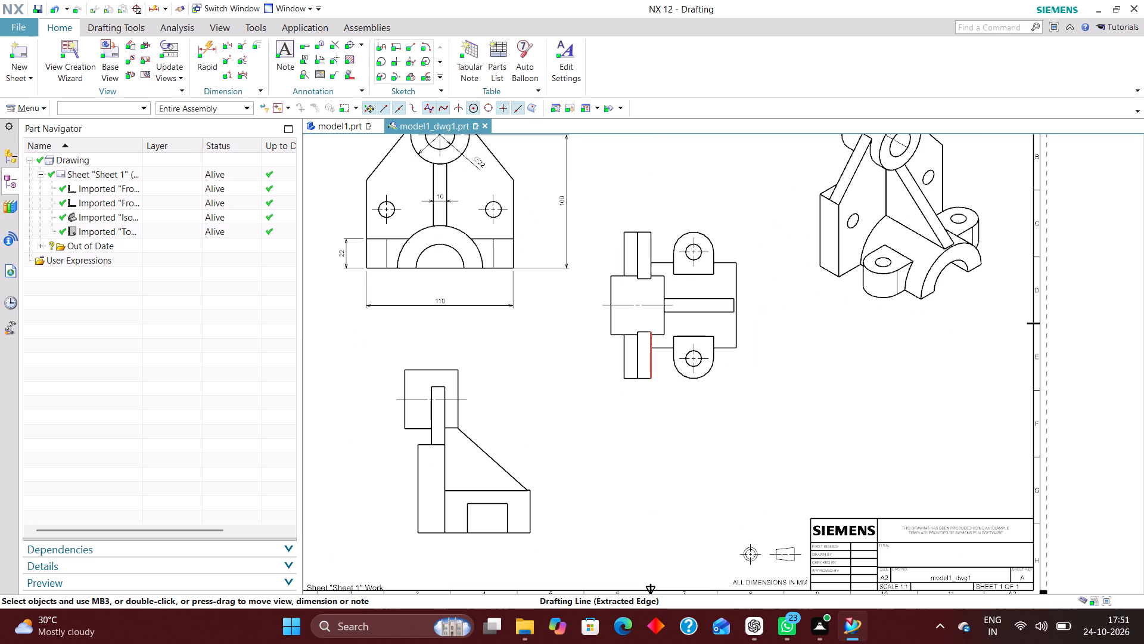
pyautogui.click(210, 46)
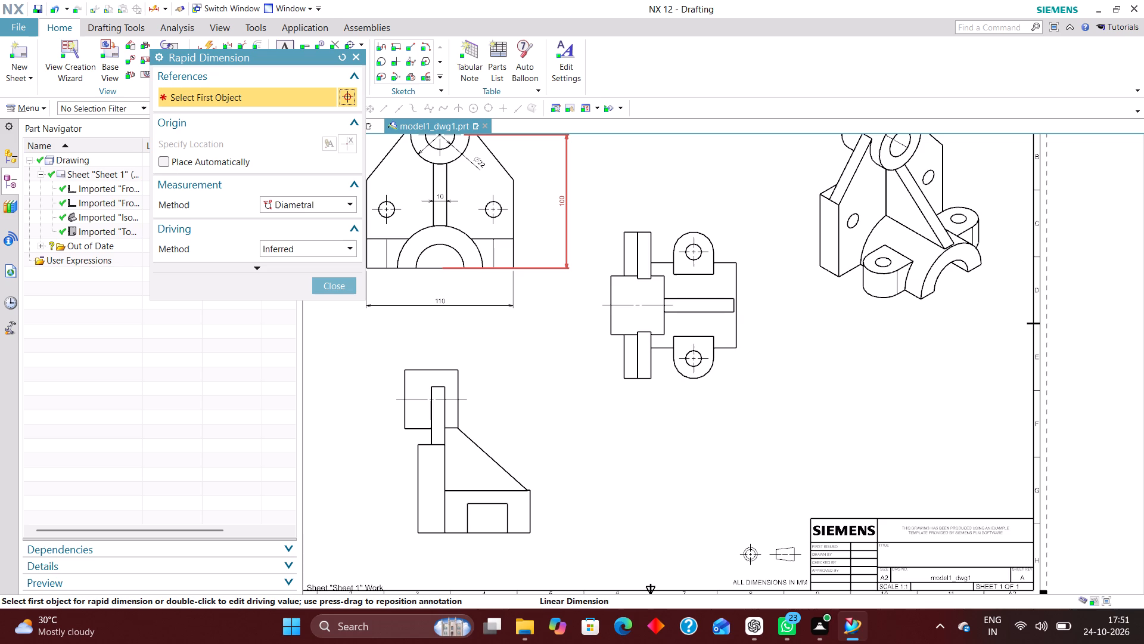
pyautogui.scroll(4, 735, 374)
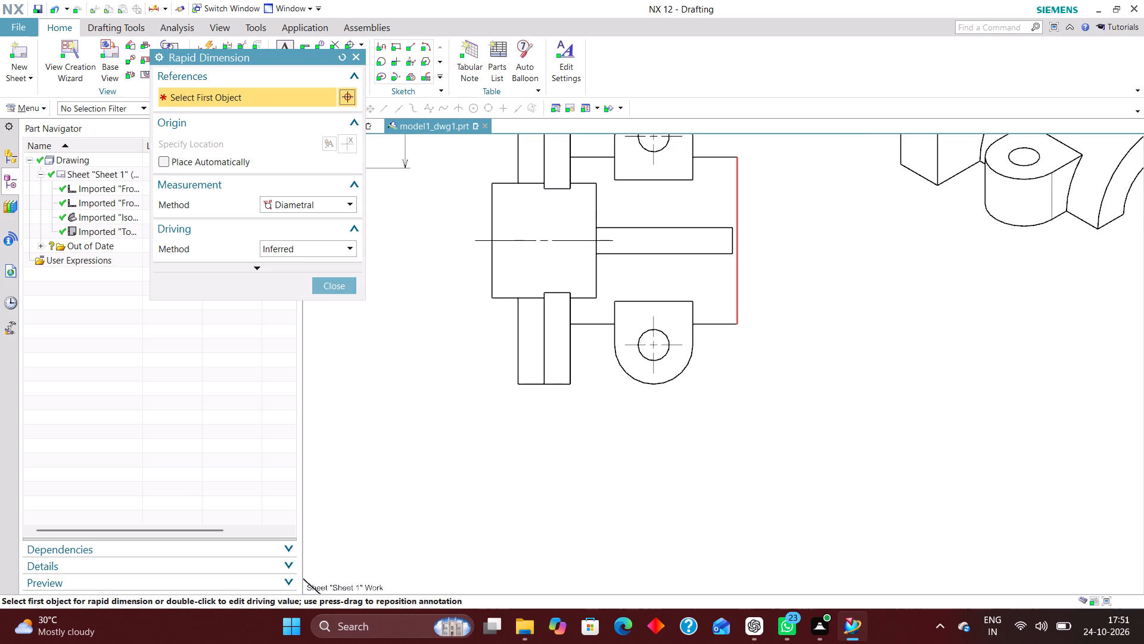
pyautogui.click(341, 197)
pyautogui.click(334, 215)
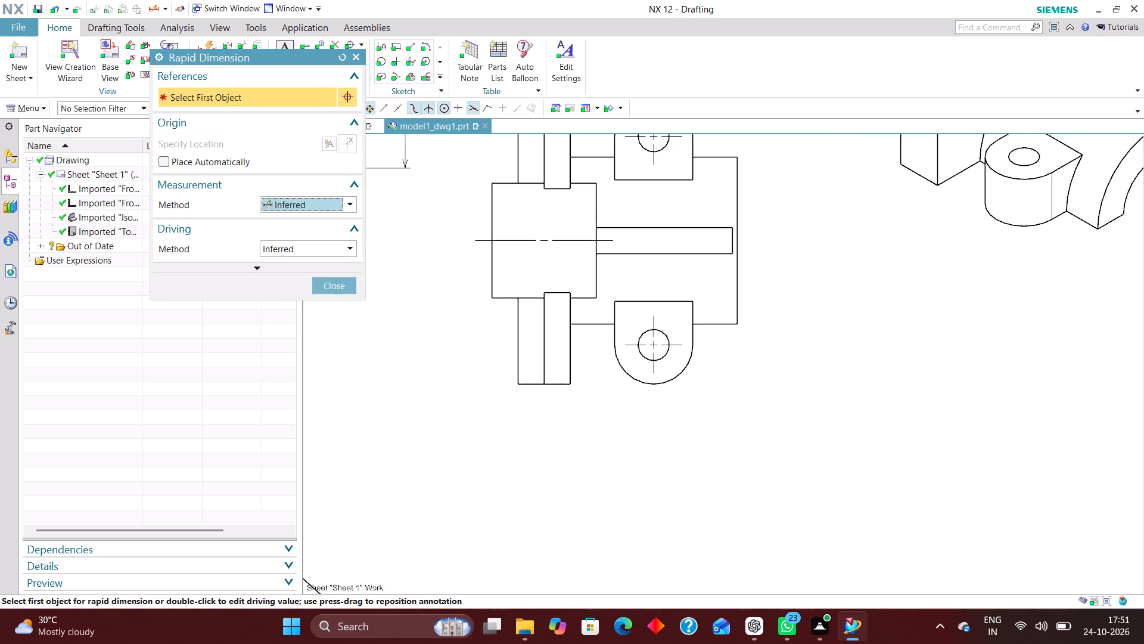
pyautogui.click(739, 326)
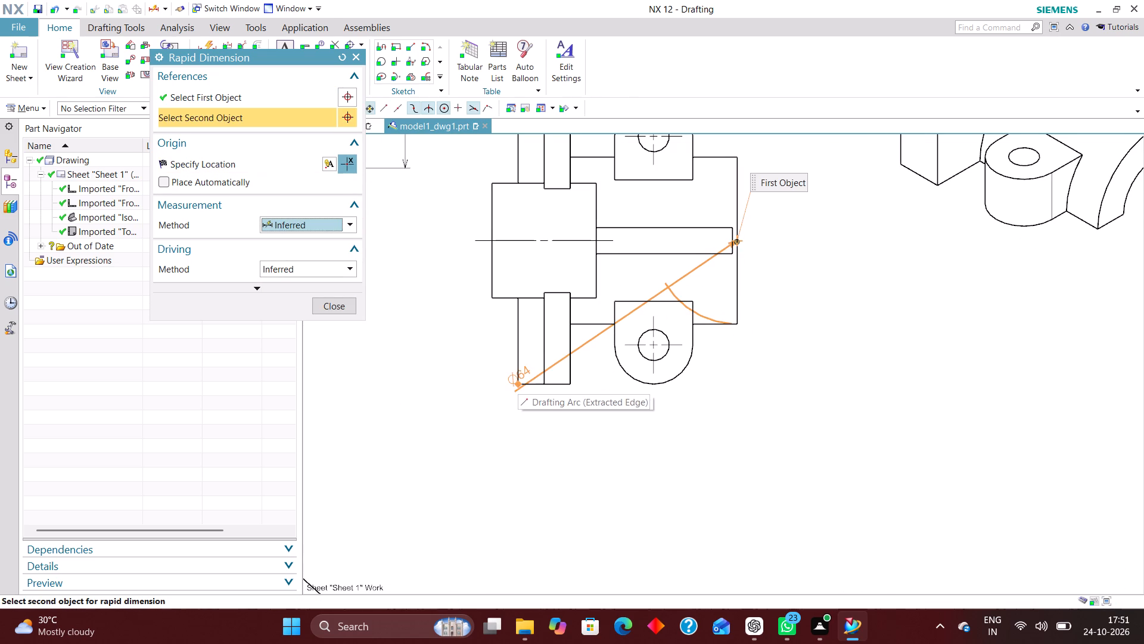
pyautogui.click(517, 385)
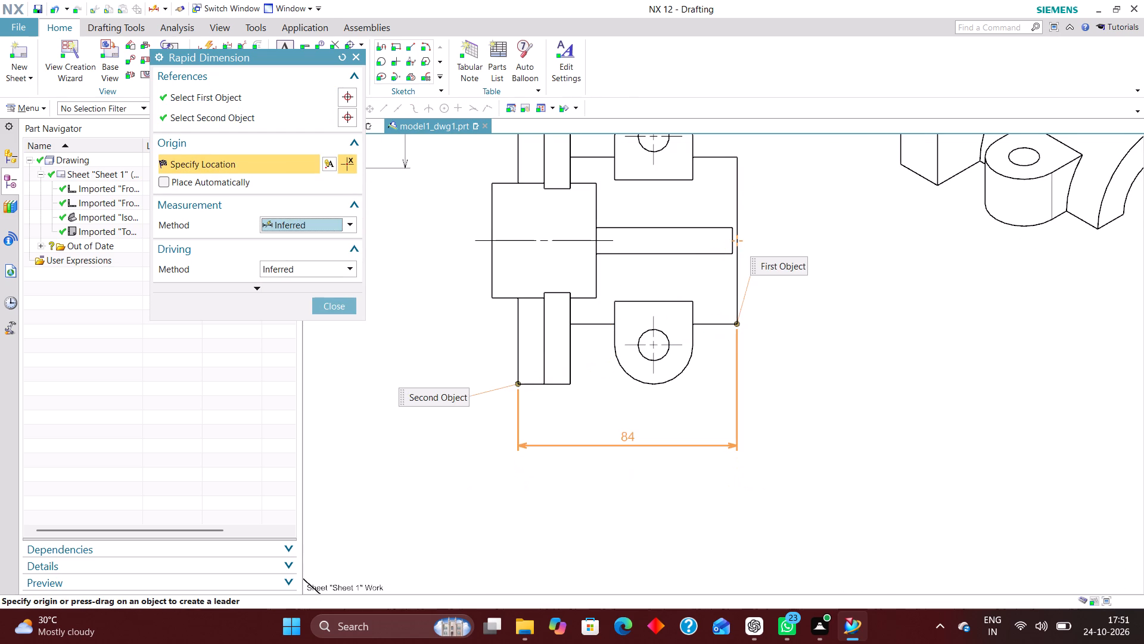
pyautogui.click(621, 439)
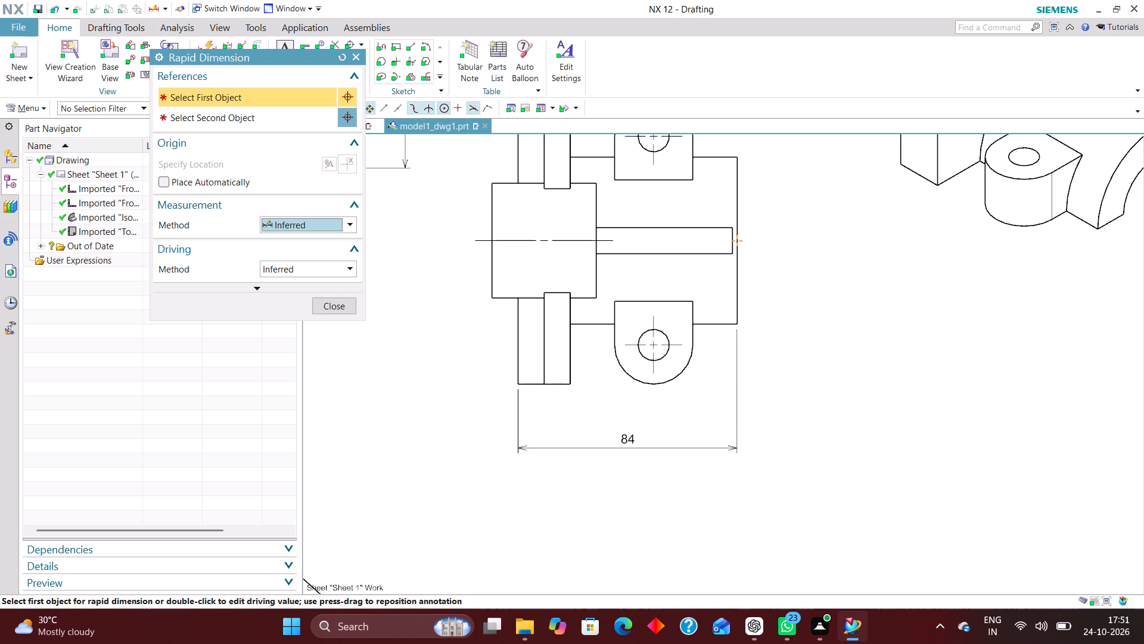
# In the side view, dimension the horizontal distance from the lug's outer edge to the end of the base, placed below the view.
pyautogui.scroll(-4, 614, 408)
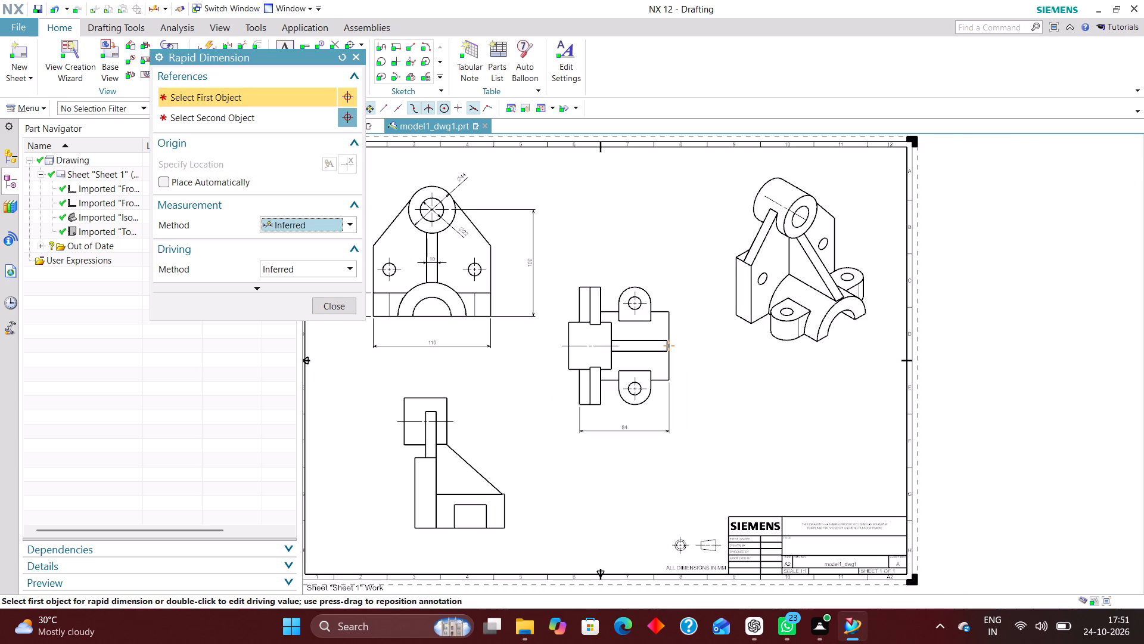
pyautogui.scroll(-1, 585, 436)
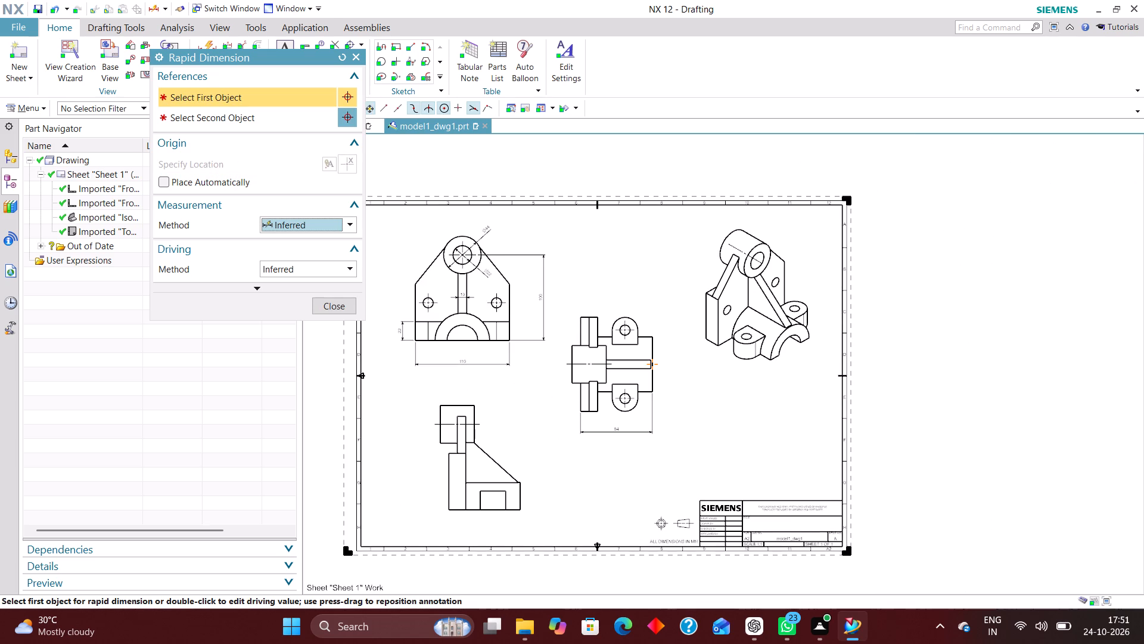
pyautogui.scroll(4, 473, 522)
pyautogui.scroll(-4, 595, 392)
pyautogui.scroll(6, 583, 434)
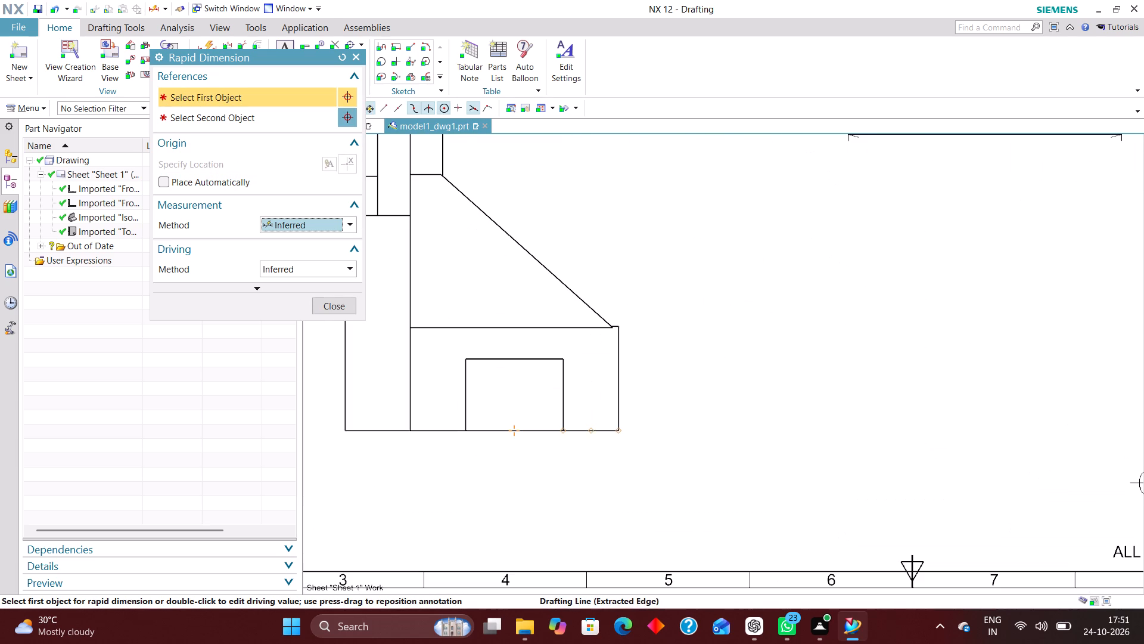
pyautogui.click(618, 432)
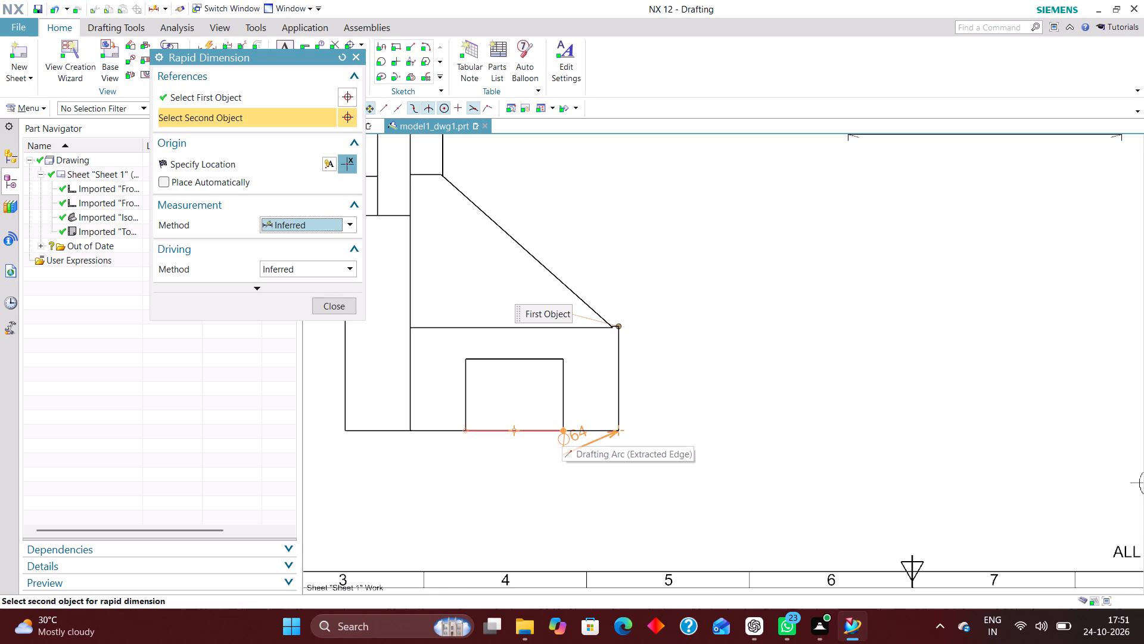
pyautogui.click(562, 431)
pyautogui.click(595, 467)
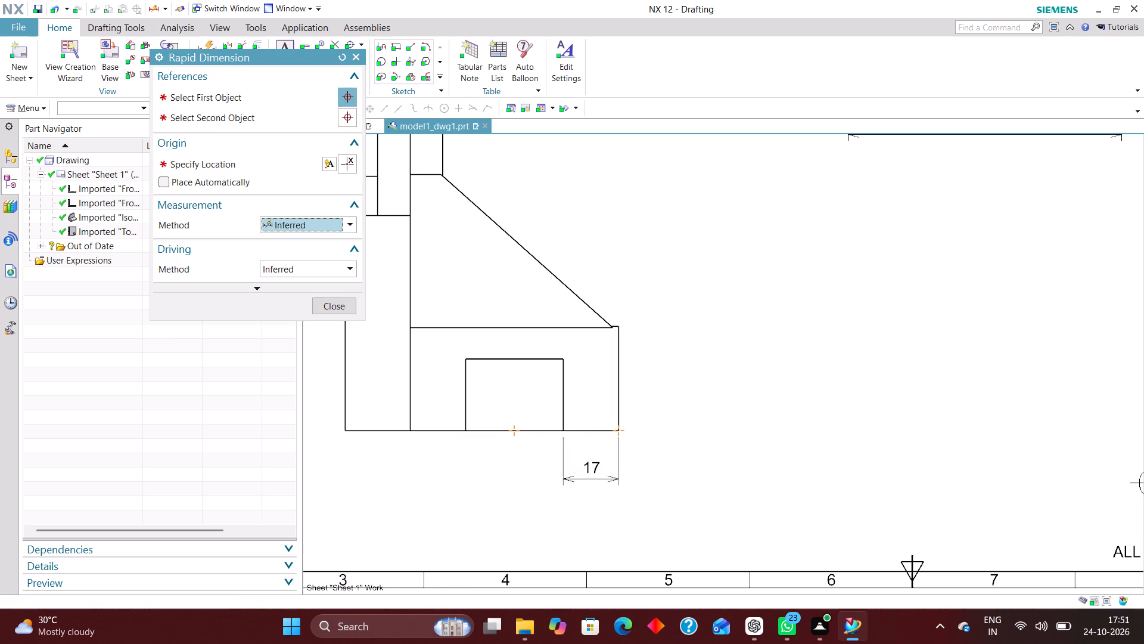
# Dimension the thickness of the vertical back plate in the side view, placing the dimension below the plate.
pyautogui.scroll(-4, 601, 429)
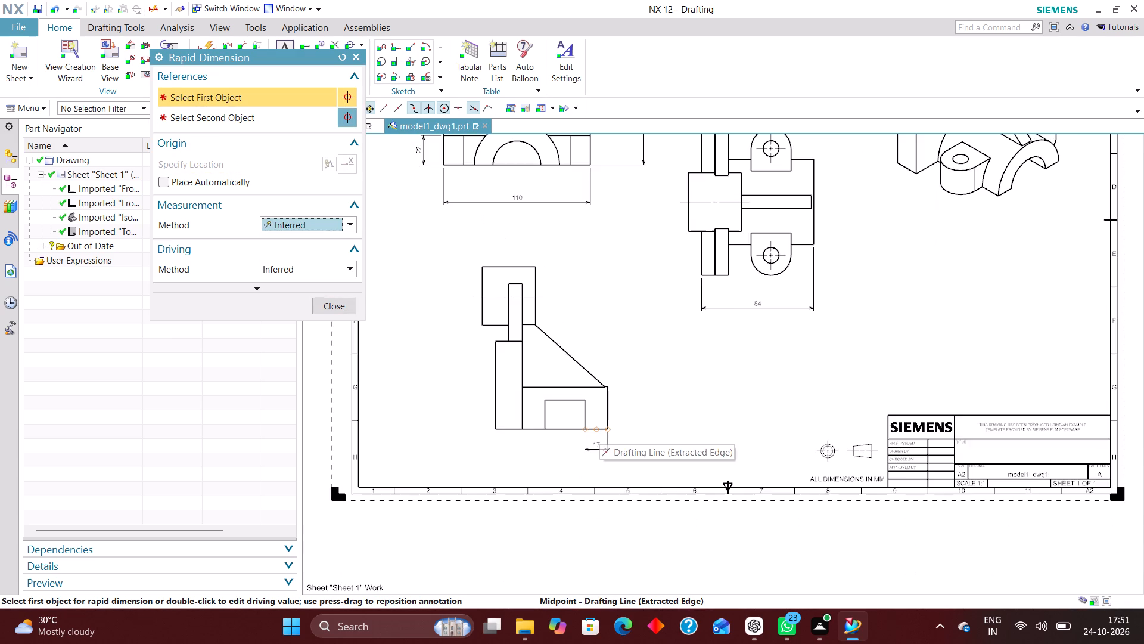
pyautogui.scroll(2, 596, 425)
pyautogui.scroll(-2, 582, 411)
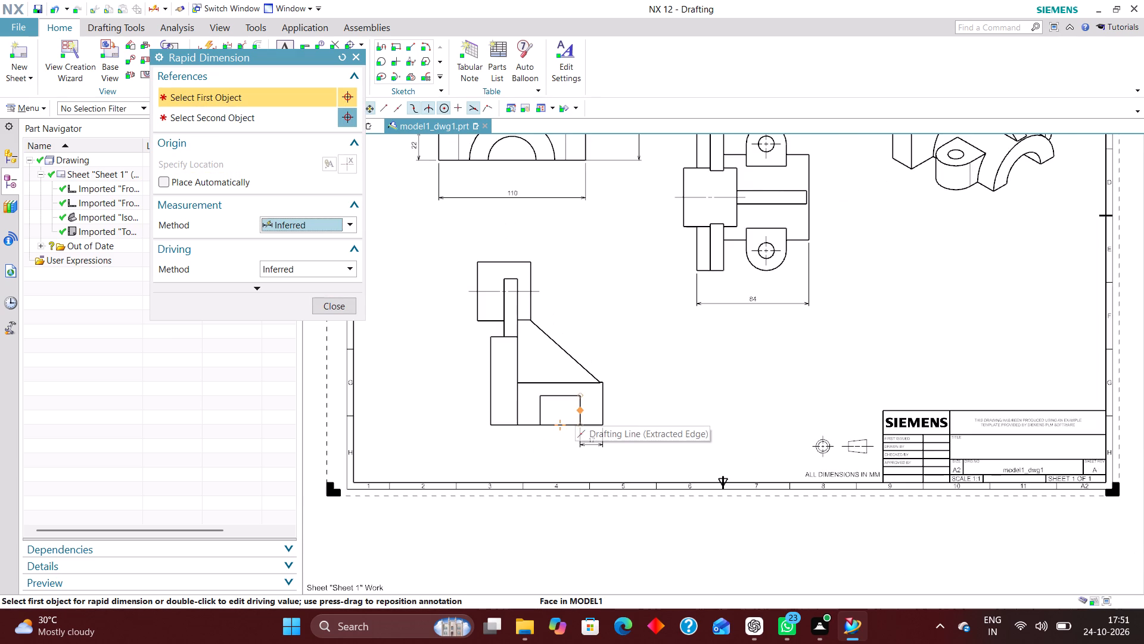
pyautogui.scroll(3, 522, 422)
pyautogui.click(518, 425)
pyautogui.click(483, 423)
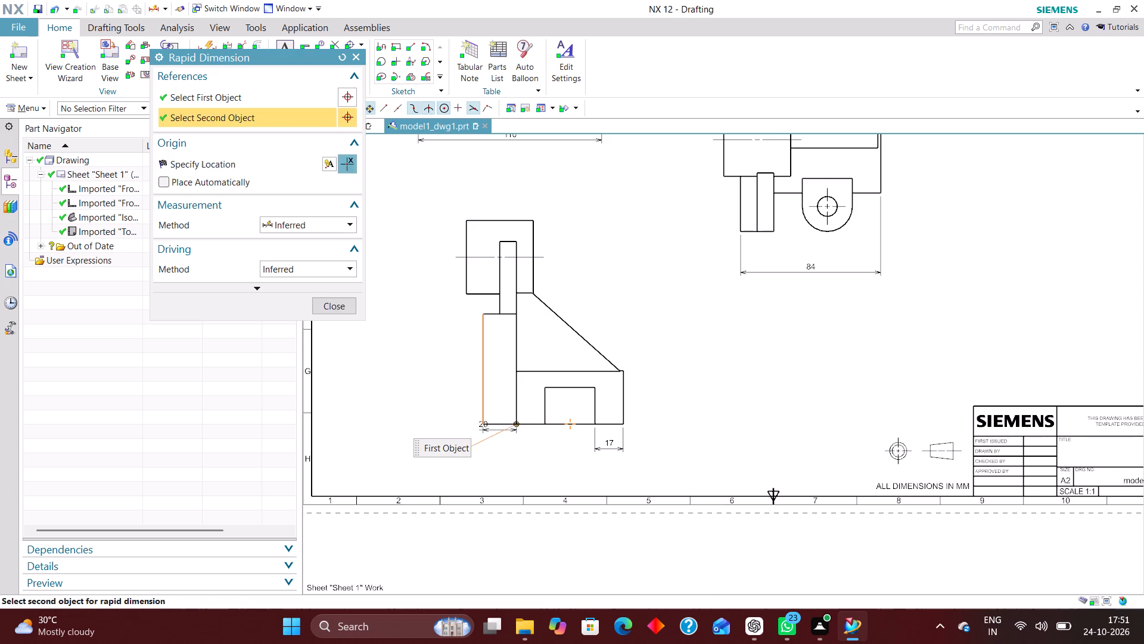
pyautogui.click(502, 450)
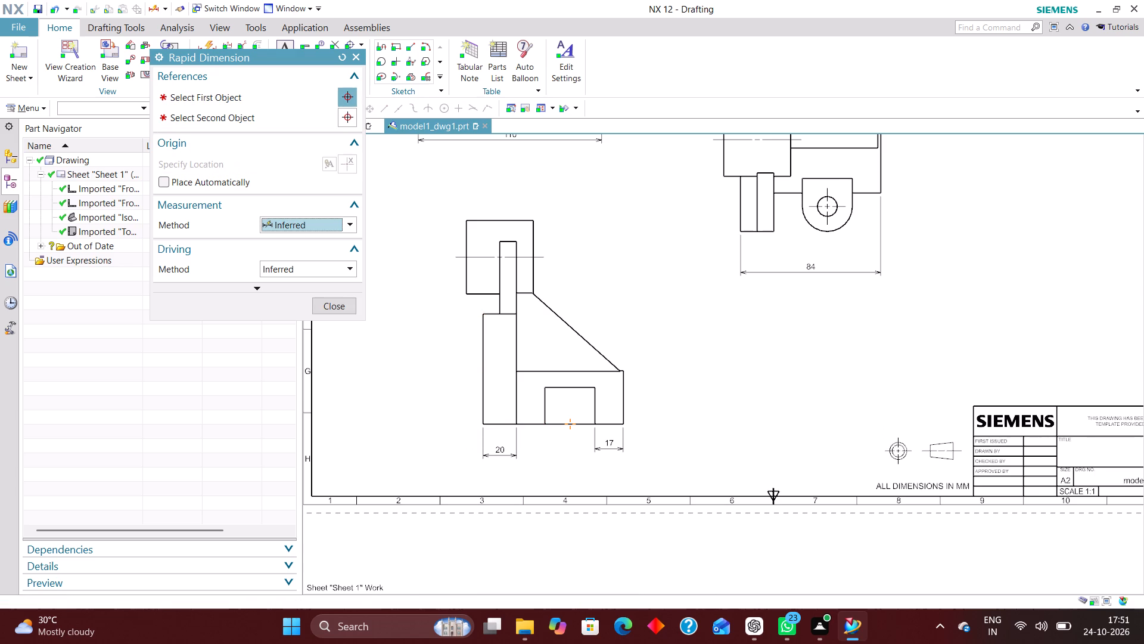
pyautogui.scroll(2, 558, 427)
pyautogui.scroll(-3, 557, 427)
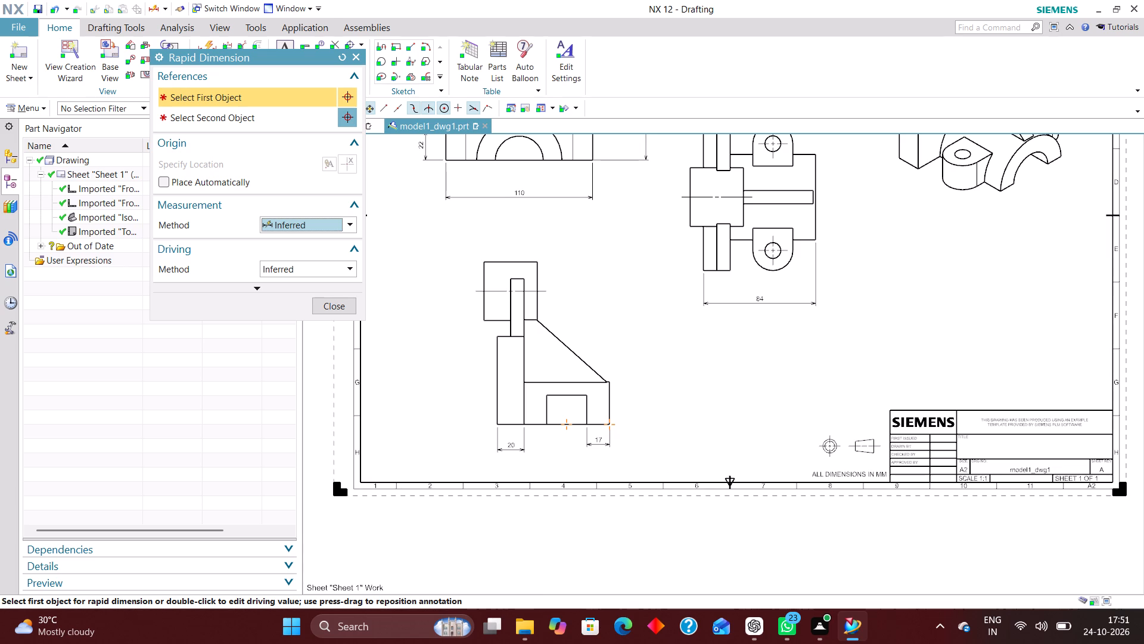
# In the top view, dimension the base's width between the two corners of its far edge, placed vertically outside that edge.
pyautogui.scroll(-2, 646, 404)
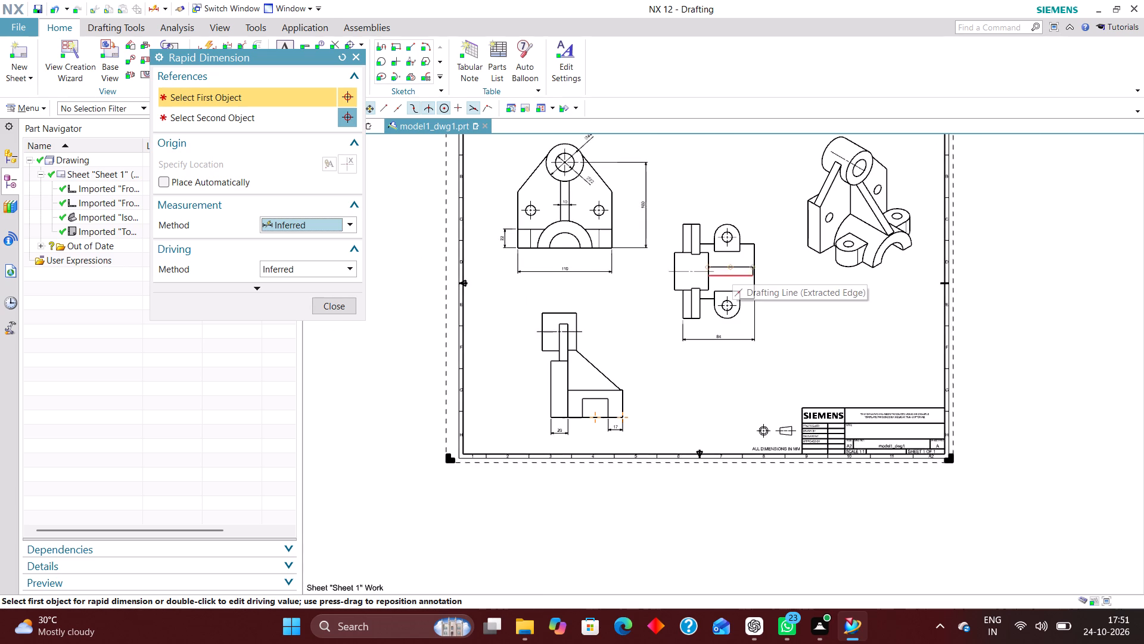
pyautogui.scroll(3, 742, 275)
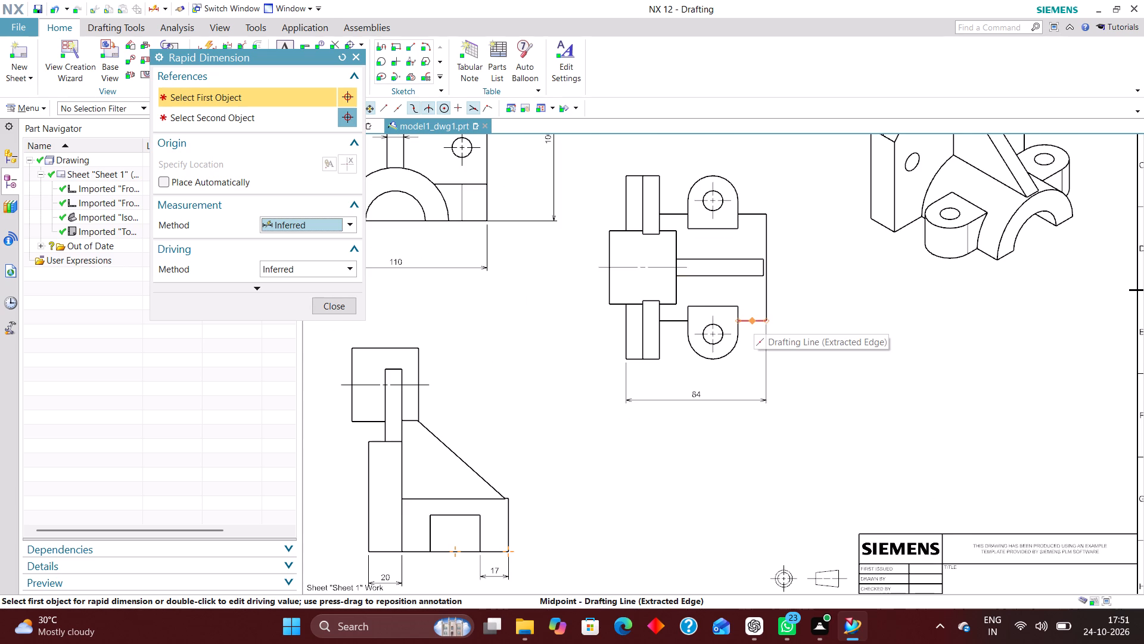
pyautogui.scroll(-3, 745, 355)
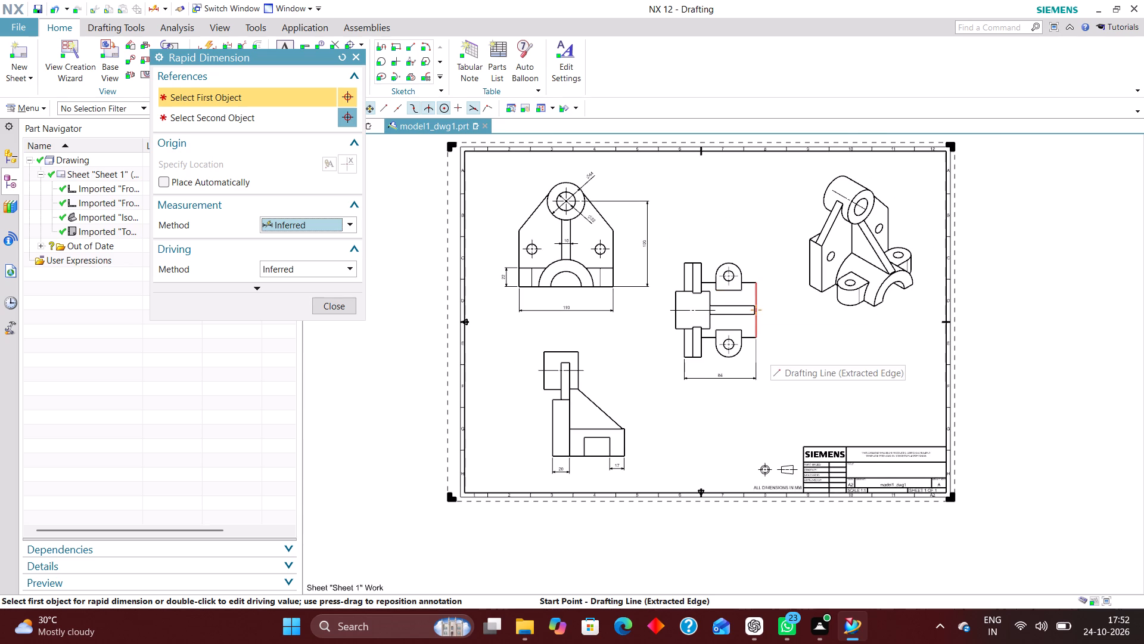
pyautogui.scroll(3, 770, 290)
pyautogui.click(745, 276)
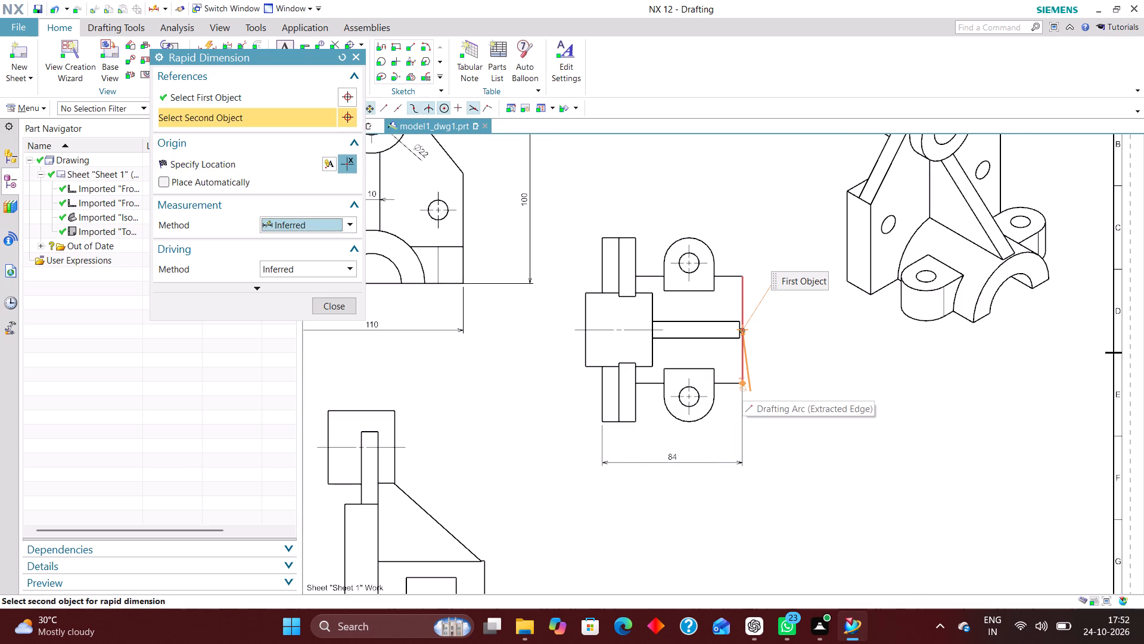
pyautogui.click(742, 385)
pyautogui.click(791, 328)
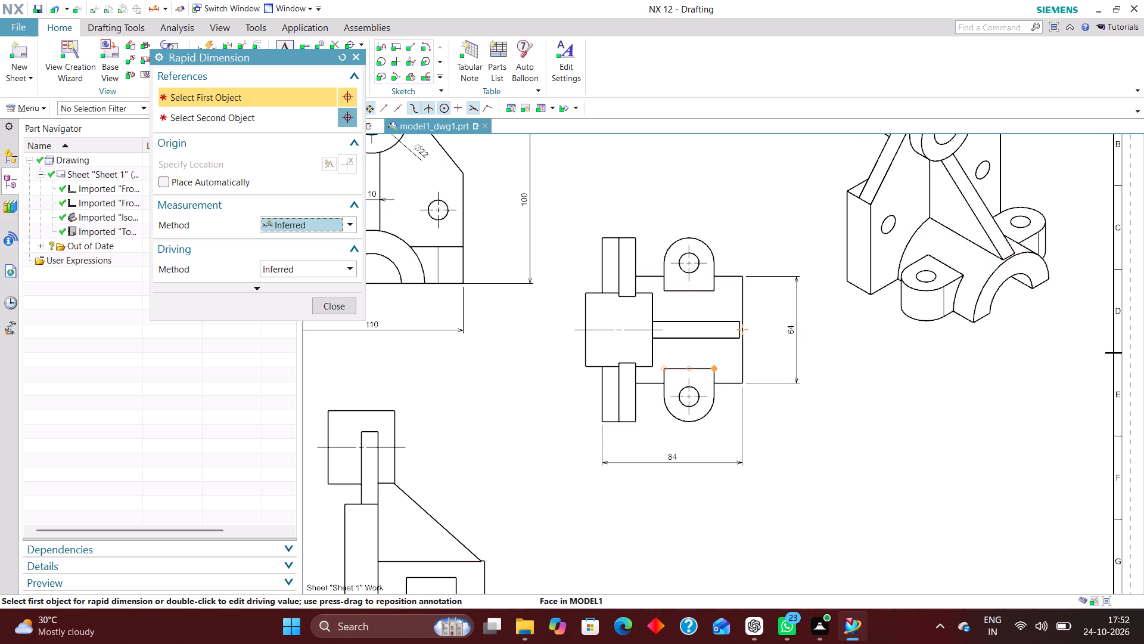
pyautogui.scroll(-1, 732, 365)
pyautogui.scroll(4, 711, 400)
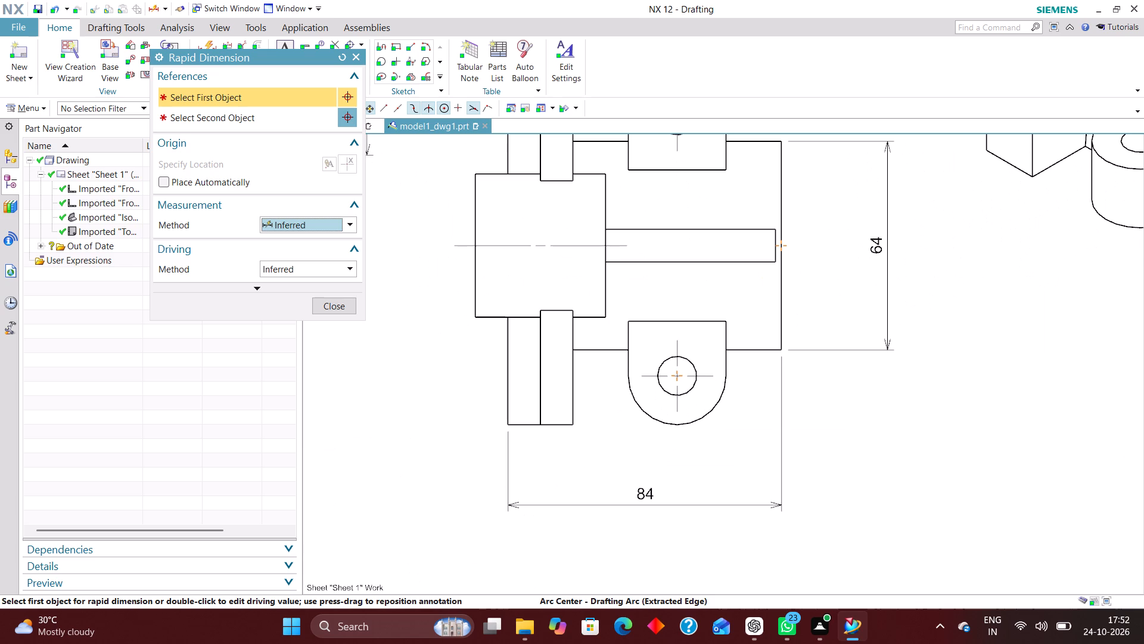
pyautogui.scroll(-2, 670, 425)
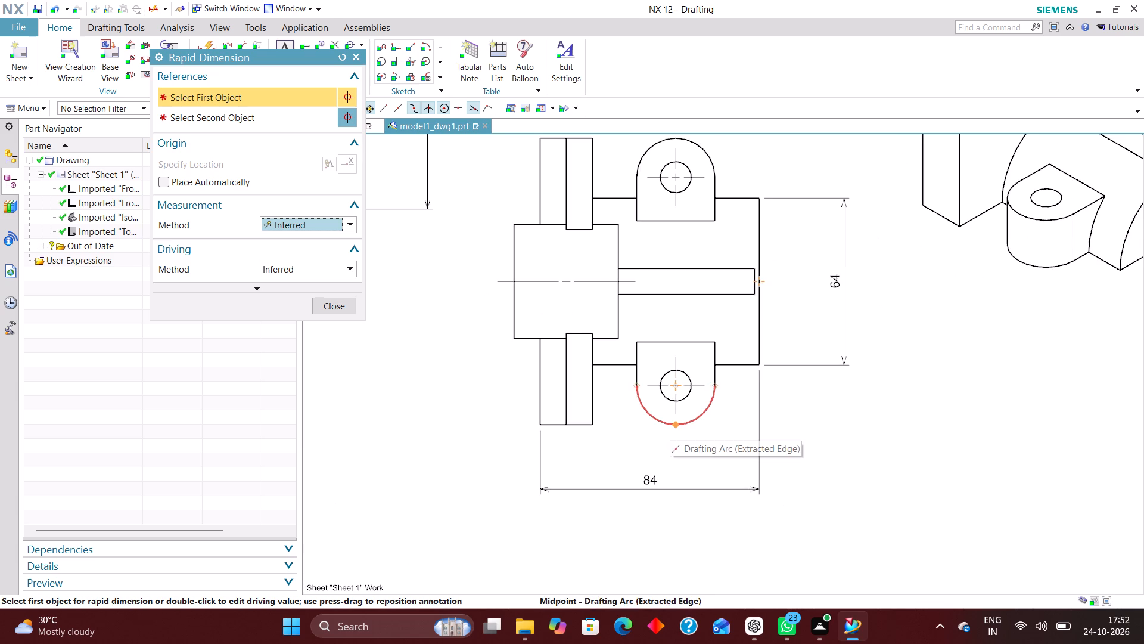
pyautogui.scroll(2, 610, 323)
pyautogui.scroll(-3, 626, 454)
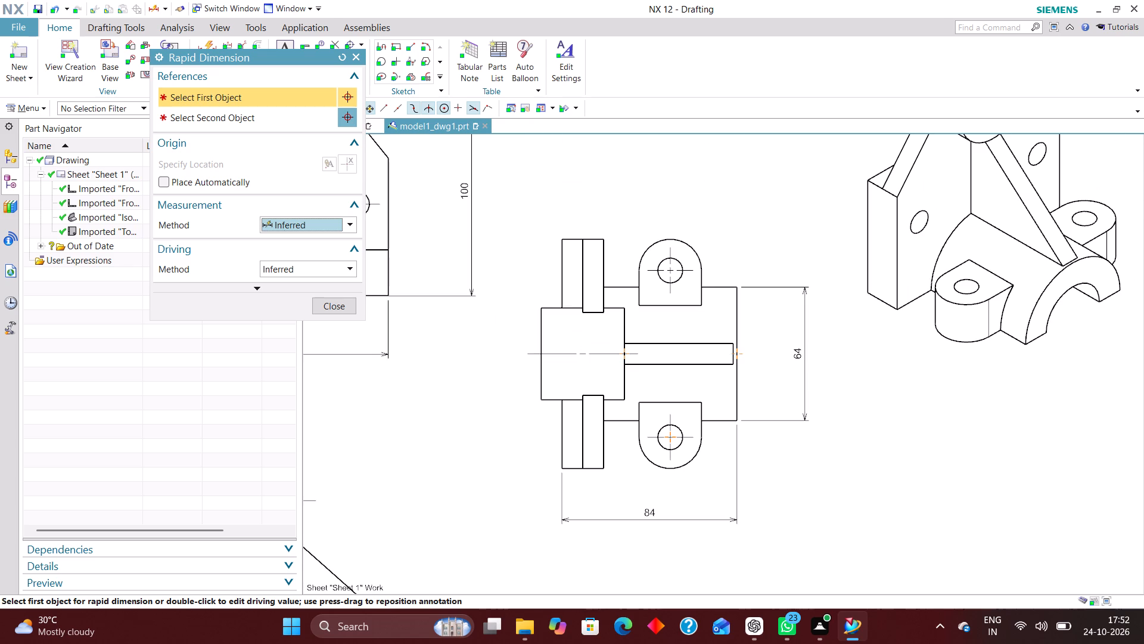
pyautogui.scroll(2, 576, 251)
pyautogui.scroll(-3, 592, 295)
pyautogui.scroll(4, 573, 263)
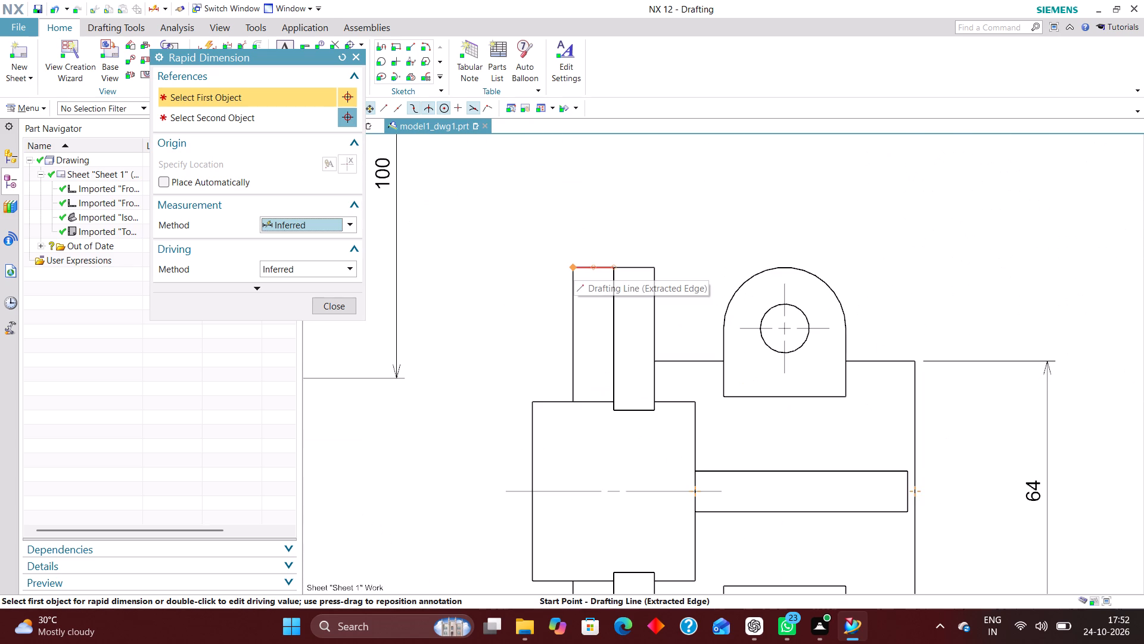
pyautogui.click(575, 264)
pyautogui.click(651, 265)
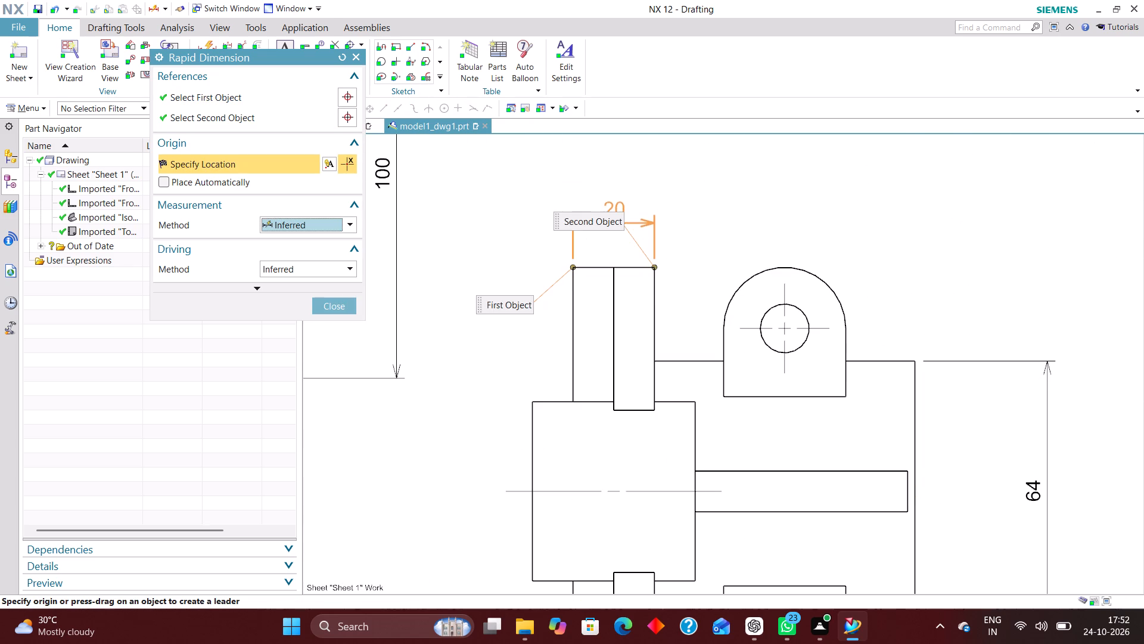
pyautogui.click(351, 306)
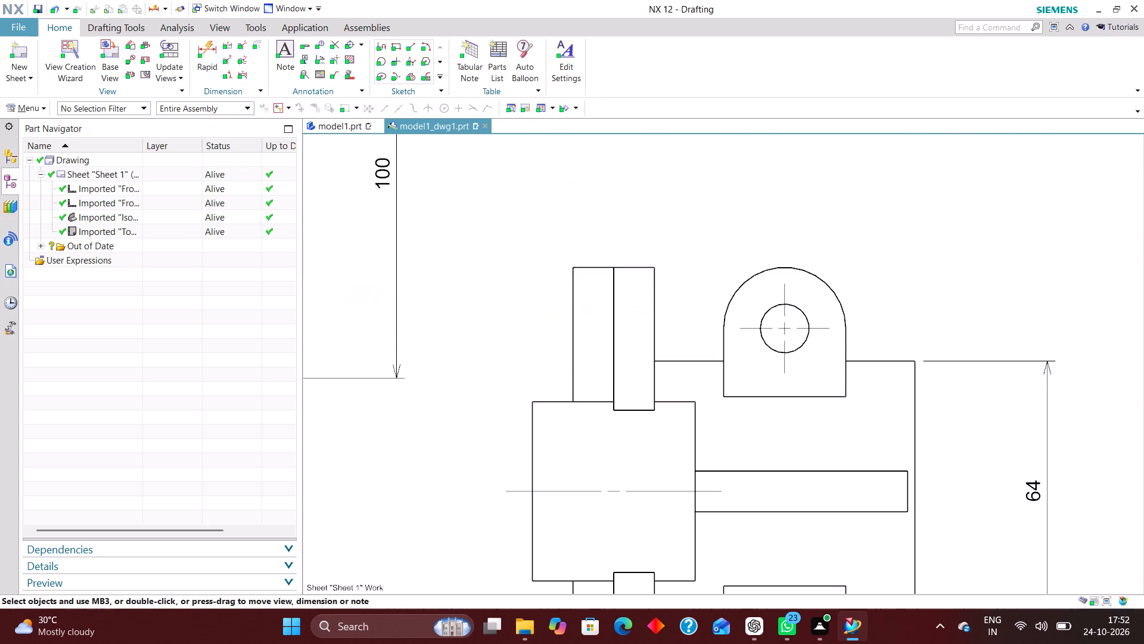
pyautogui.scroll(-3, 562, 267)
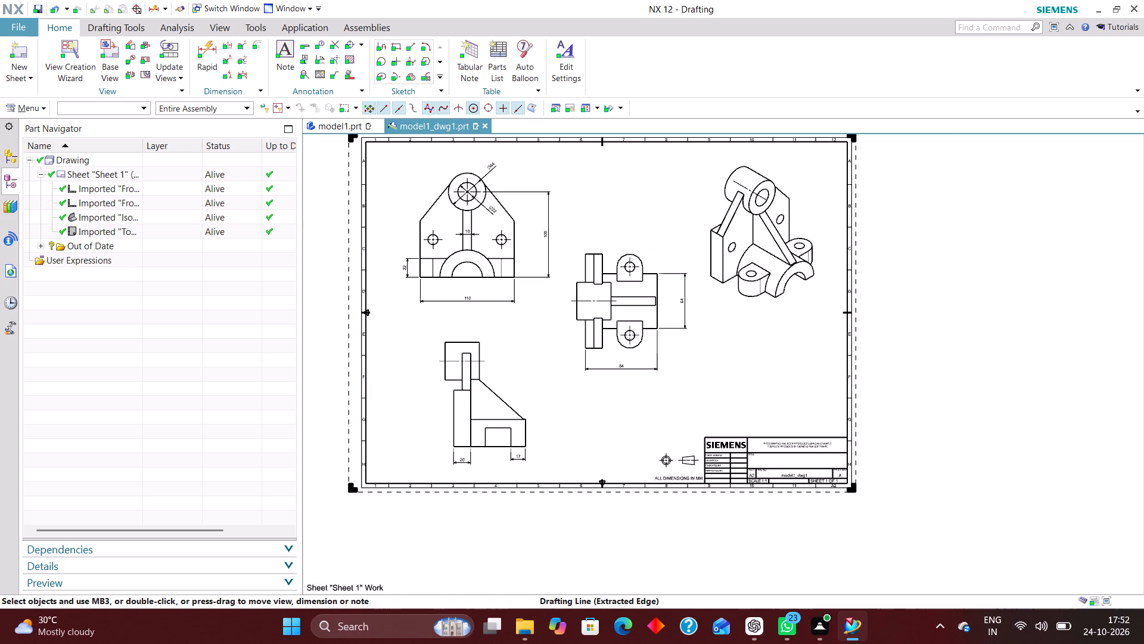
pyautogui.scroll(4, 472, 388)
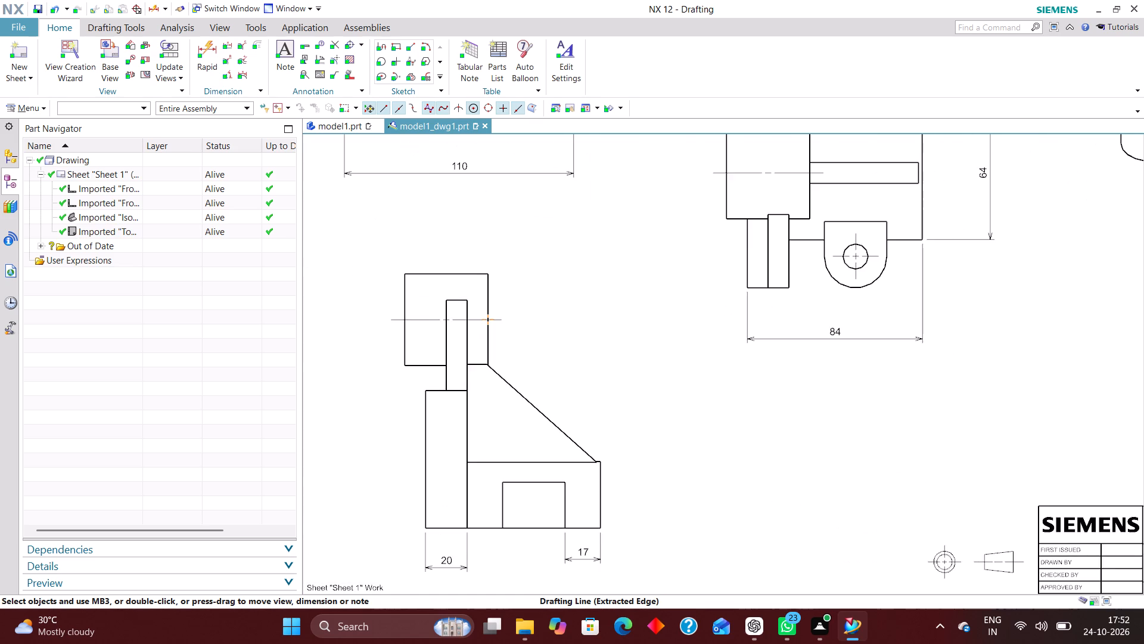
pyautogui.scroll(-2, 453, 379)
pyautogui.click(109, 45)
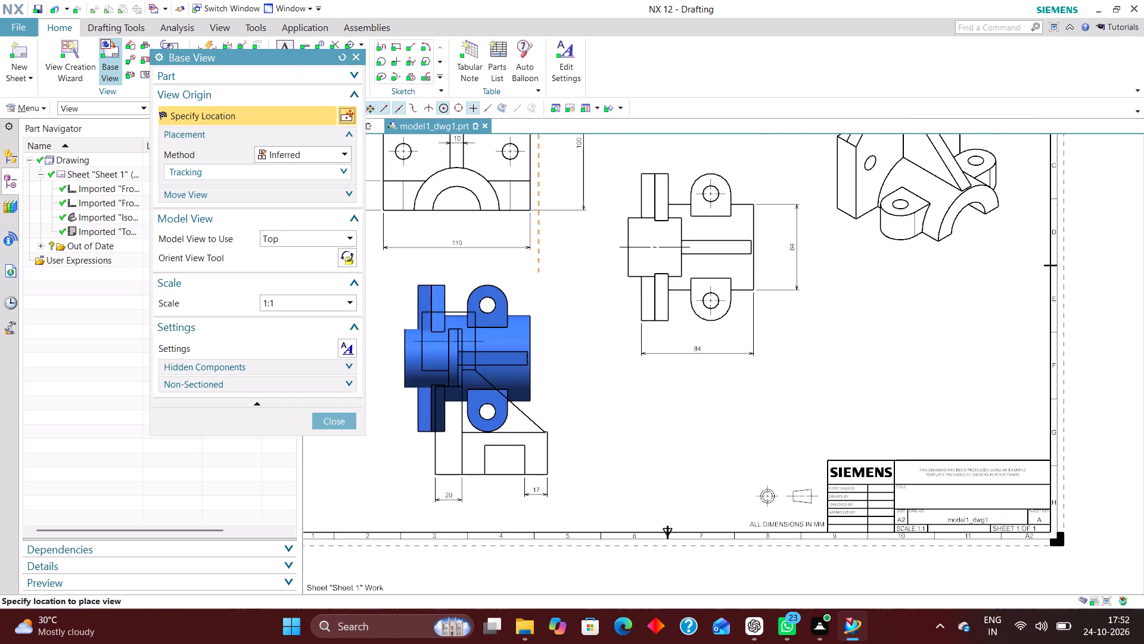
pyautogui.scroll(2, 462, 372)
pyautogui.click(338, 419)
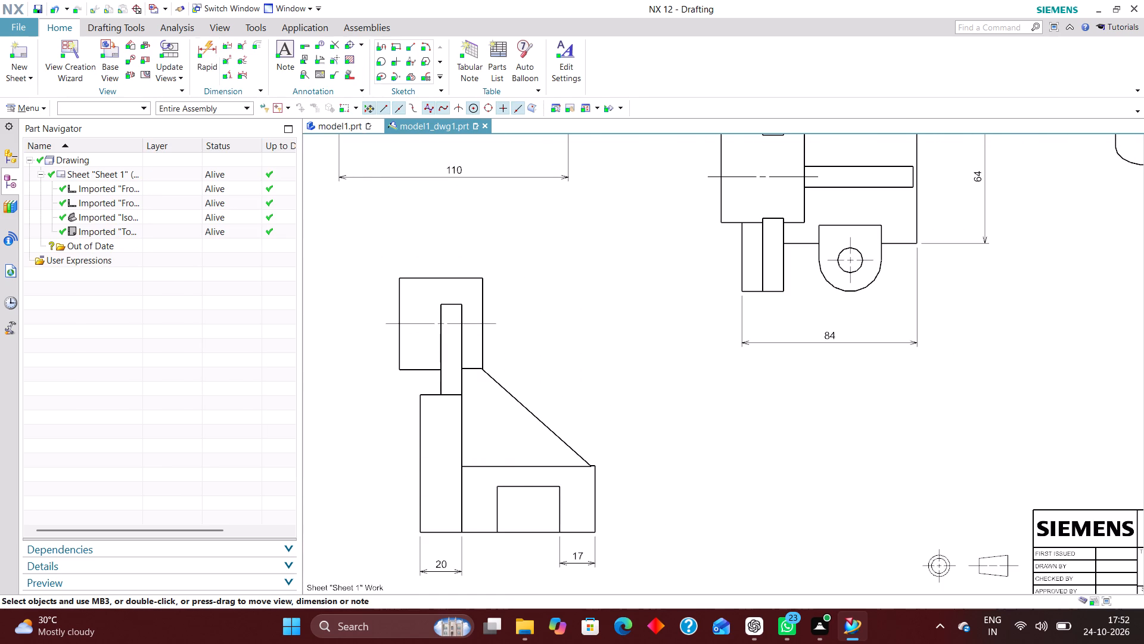
# In the side view, dimension the thickness of the narrow upper plate inside the boss outline, placing the dimension above the boss.
pyautogui.click(212, 49)
pyautogui.scroll(3, 457, 308)
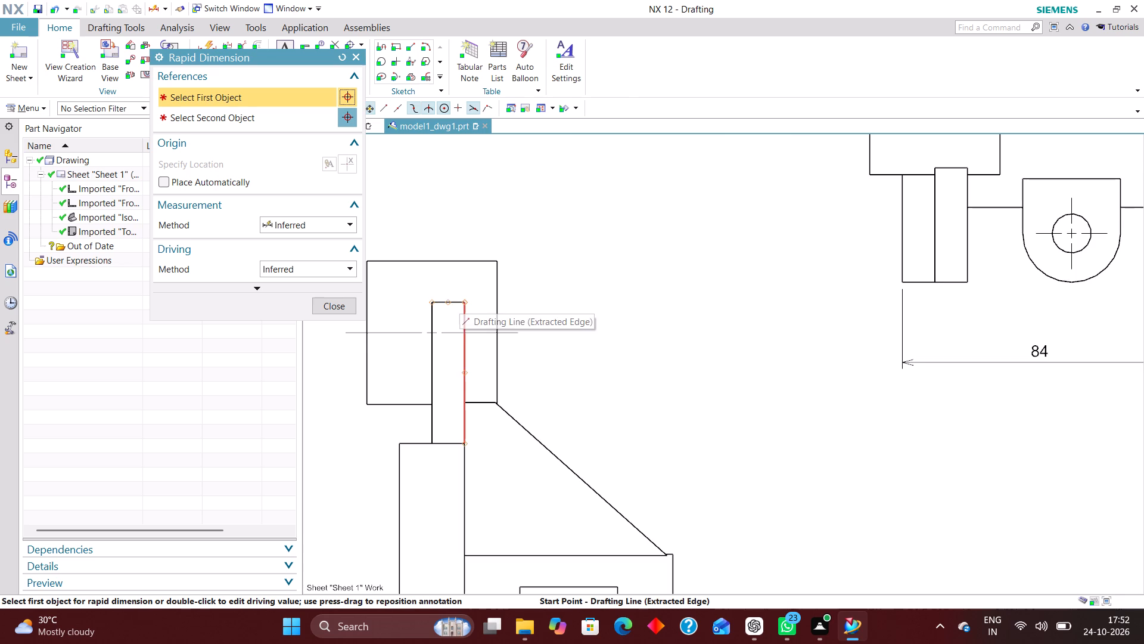
pyautogui.click(464, 304)
pyautogui.click(432, 299)
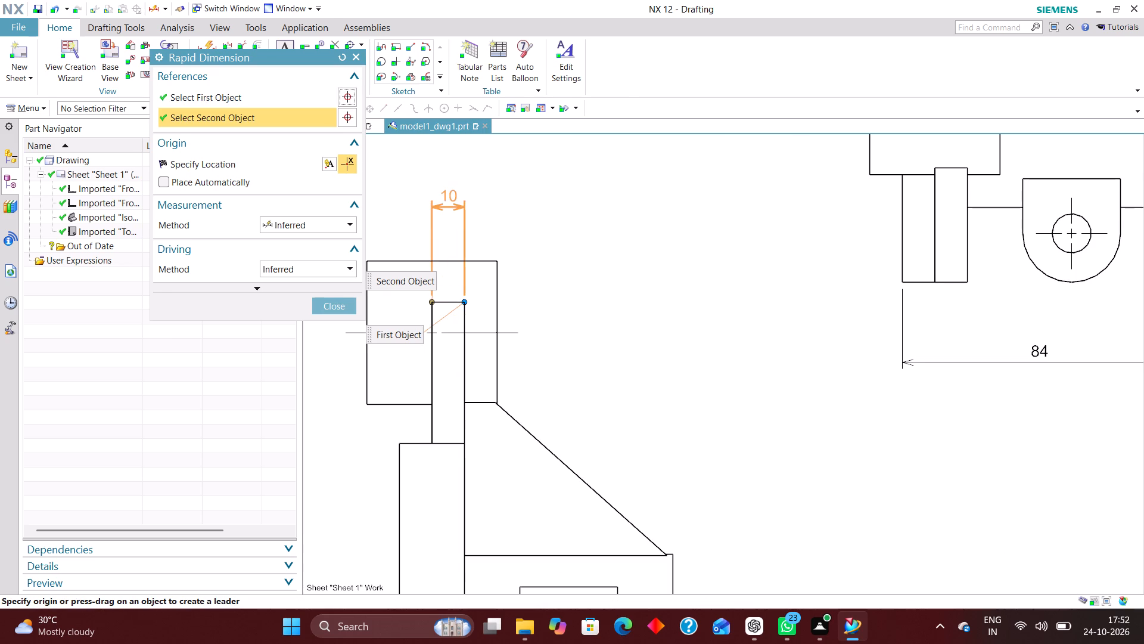
pyautogui.click(446, 182)
# In the side view, dimension the boss's horizontal length between its upper corners, placed above the plate thickness dimension.
pyautogui.scroll(-2, 541, 274)
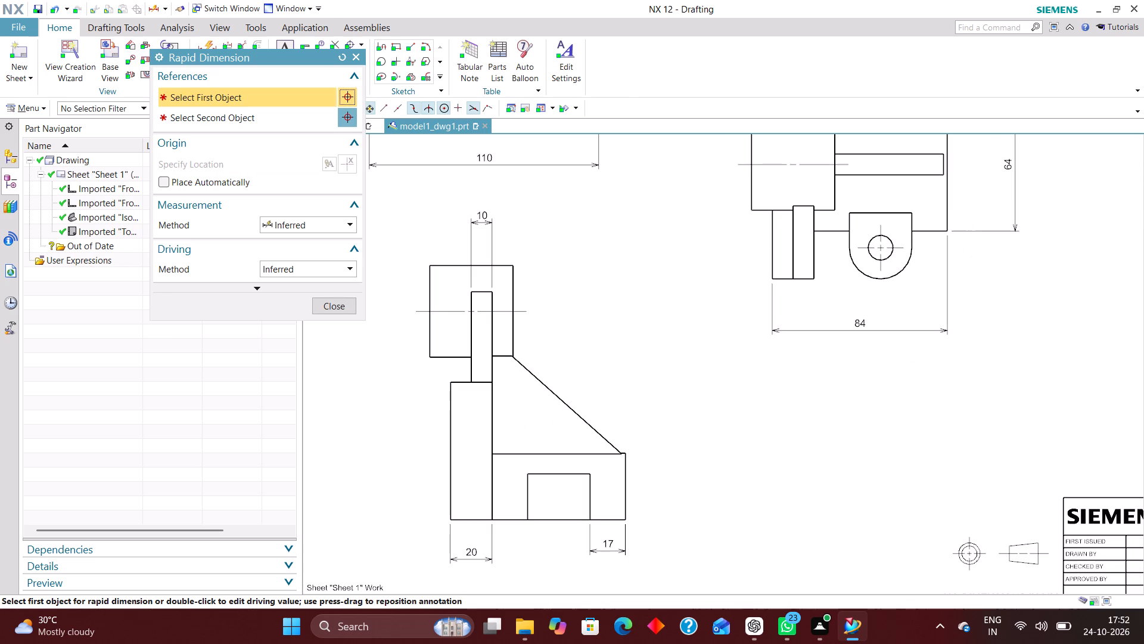
pyautogui.scroll(-5, 634, 301)
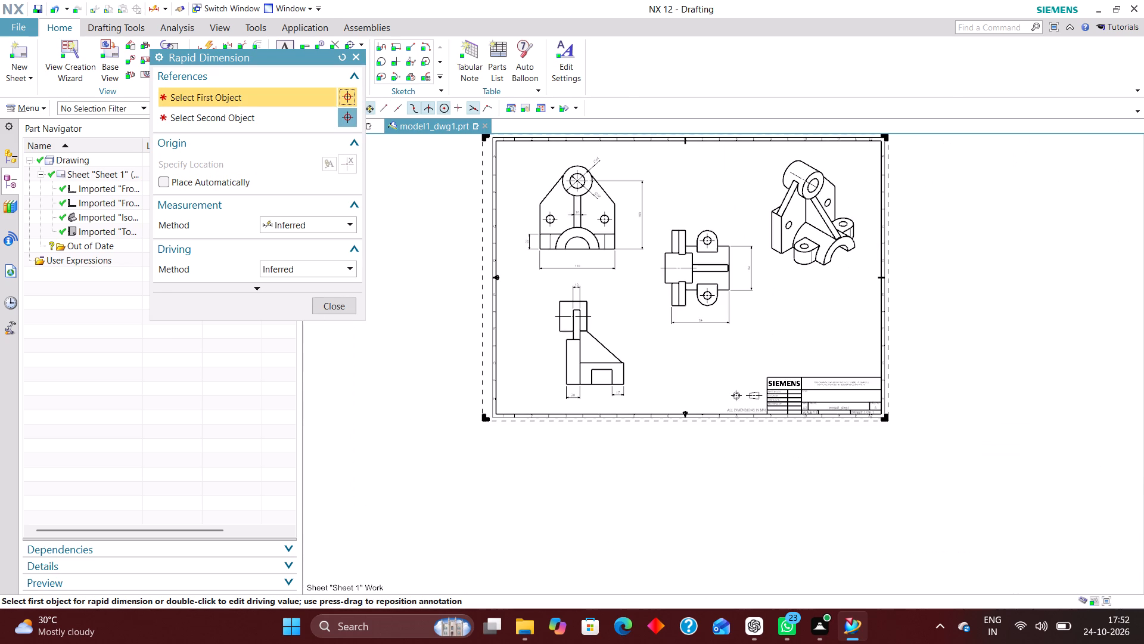
pyautogui.scroll(4, 581, 305)
pyautogui.click(597, 298)
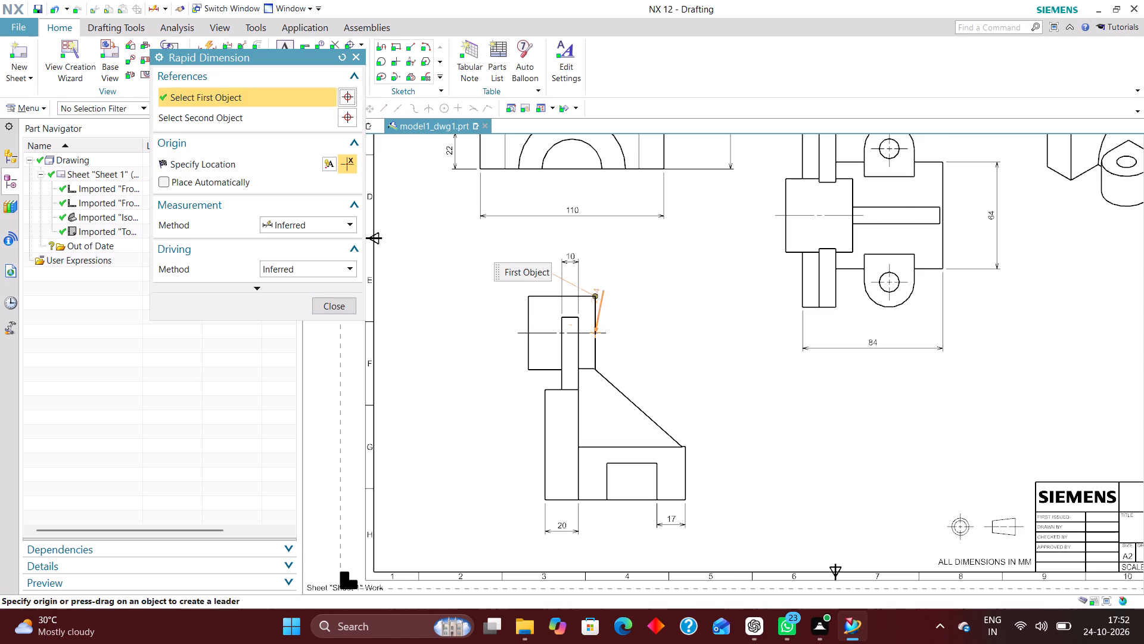
pyautogui.click(526, 293)
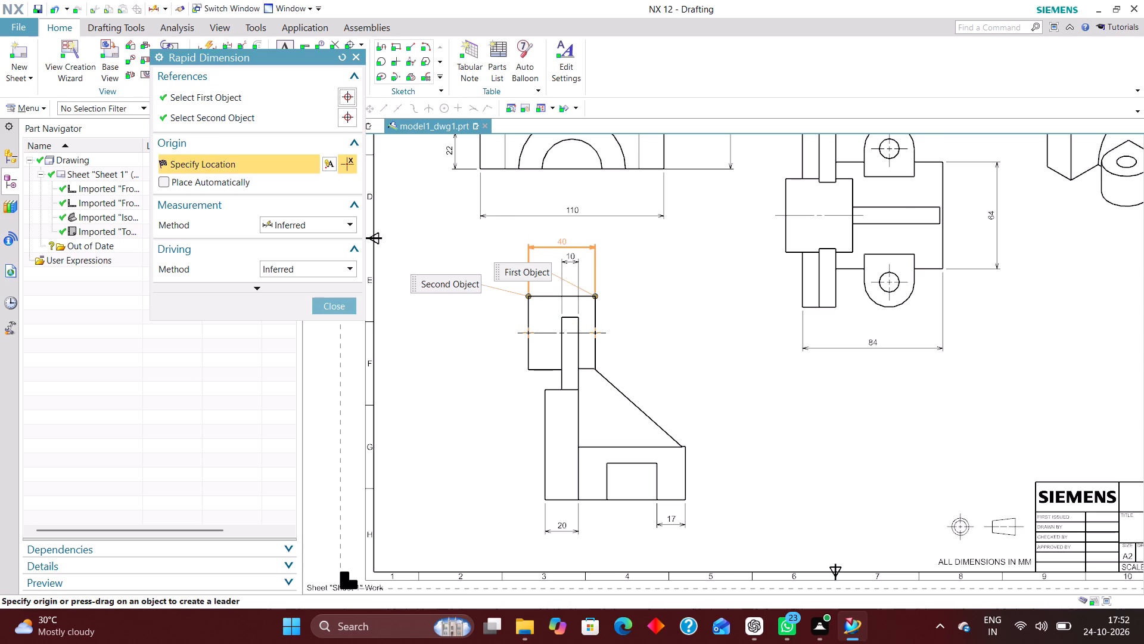
pyautogui.click(561, 241)
pyautogui.click(339, 304)
# Move the upper plate's thickness dimension down onto the plate, just below the boss centreline, and set its arrows to Out.
pyautogui.scroll(3, 577, 283)
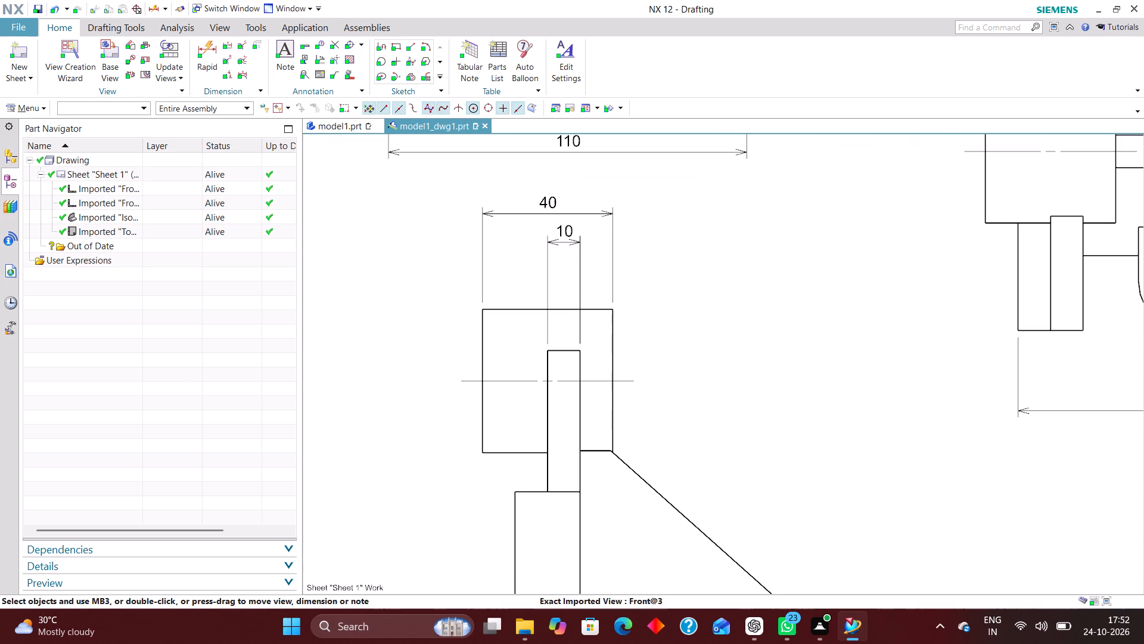
pyautogui.moveTo(564, 229); pyautogui.dragTo(567, 402)
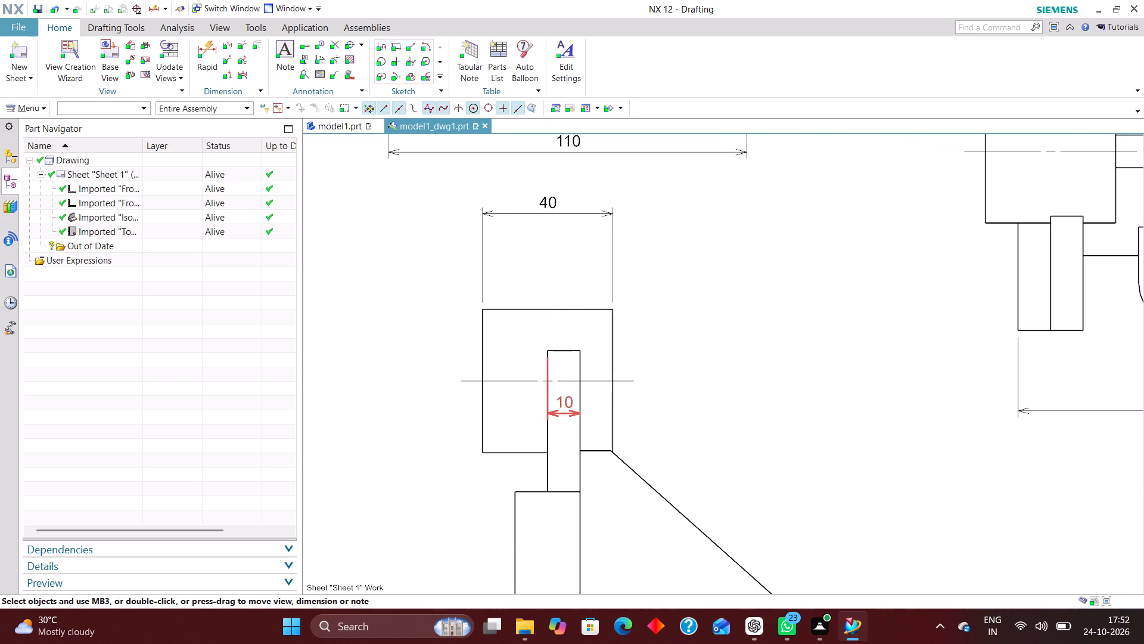
pyautogui.doubleClick(565, 405)
pyautogui.click(579, 413)
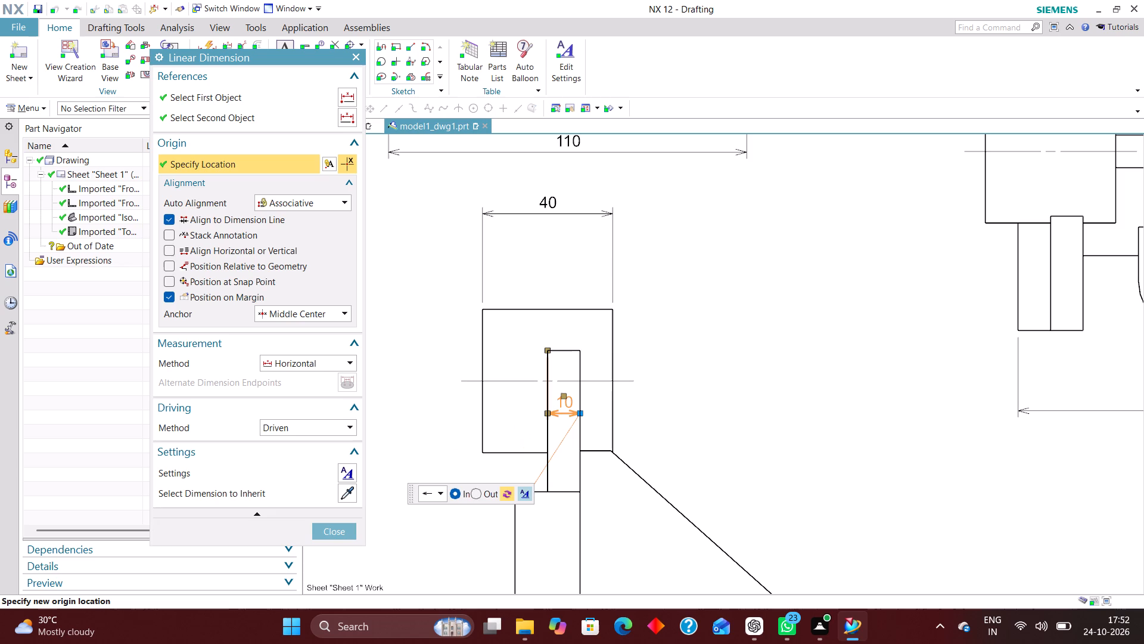
pyautogui.click(477, 494)
pyautogui.click(352, 528)
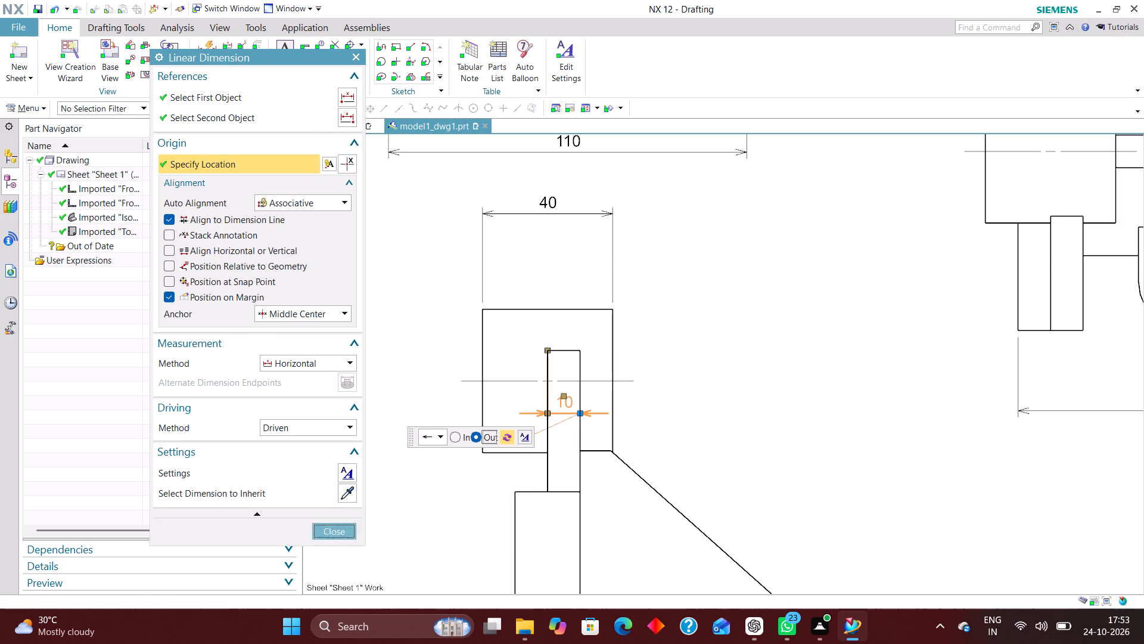
# Move the boss length dimension in the side view down closer to the boss's upper edge.
pyautogui.moveTo(552, 203); pyautogui.dragTo(560, 262)
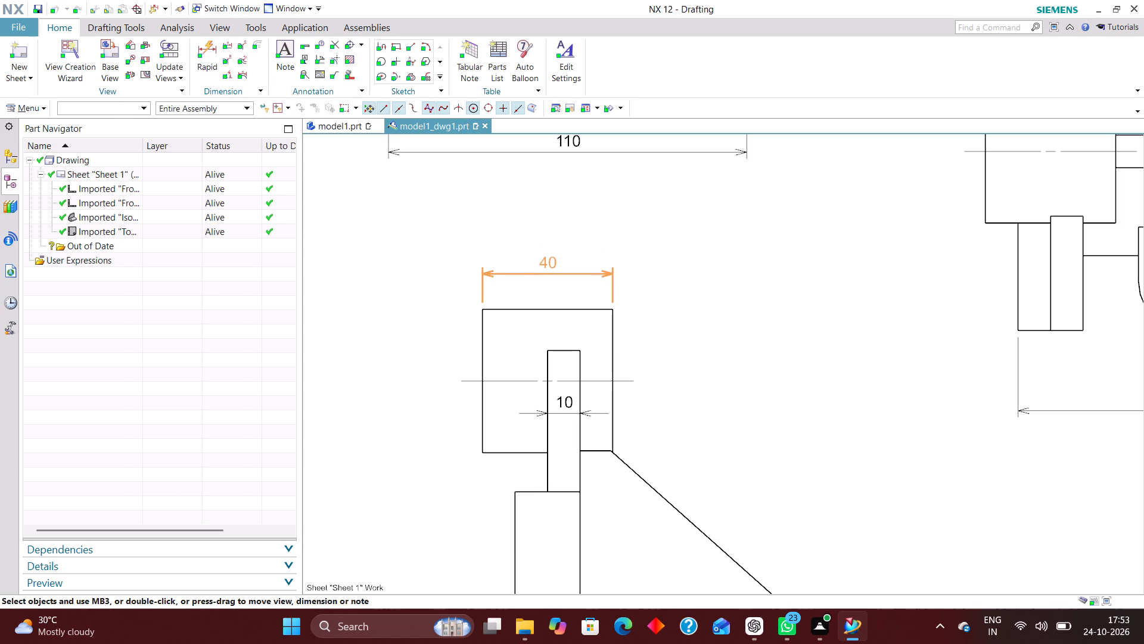
pyautogui.moveTo(560, 262); pyautogui.dragTo(560, 259)
# In the side view, dimension the lug's height from the base's bottom edge to the lug's top, placed vertically beyond the base's end.
pyautogui.scroll(-3, 543, 359)
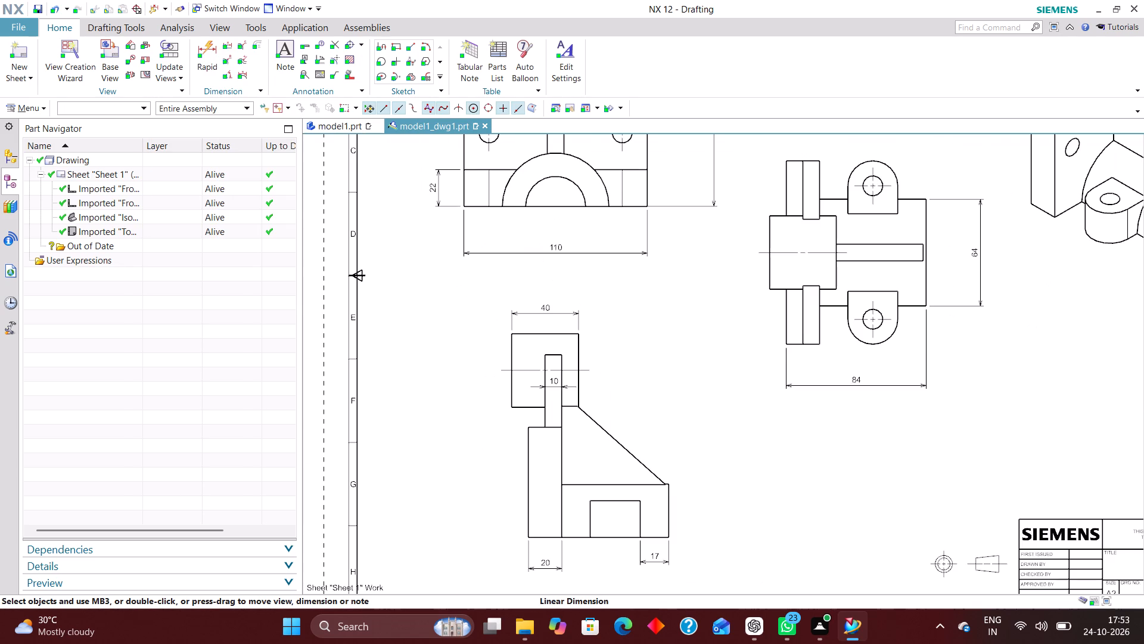
pyautogui.scroll(-3, 568, 394)
pyautogui.scroll(-1, 602, 464)
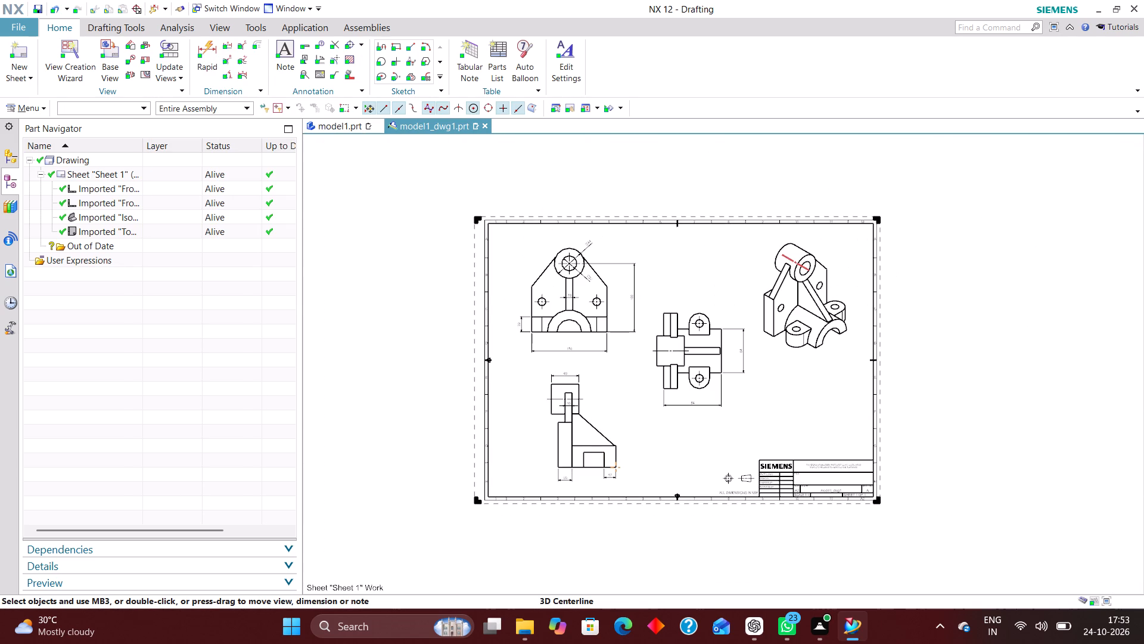
pyautogui.scroll(1, 802, 266)
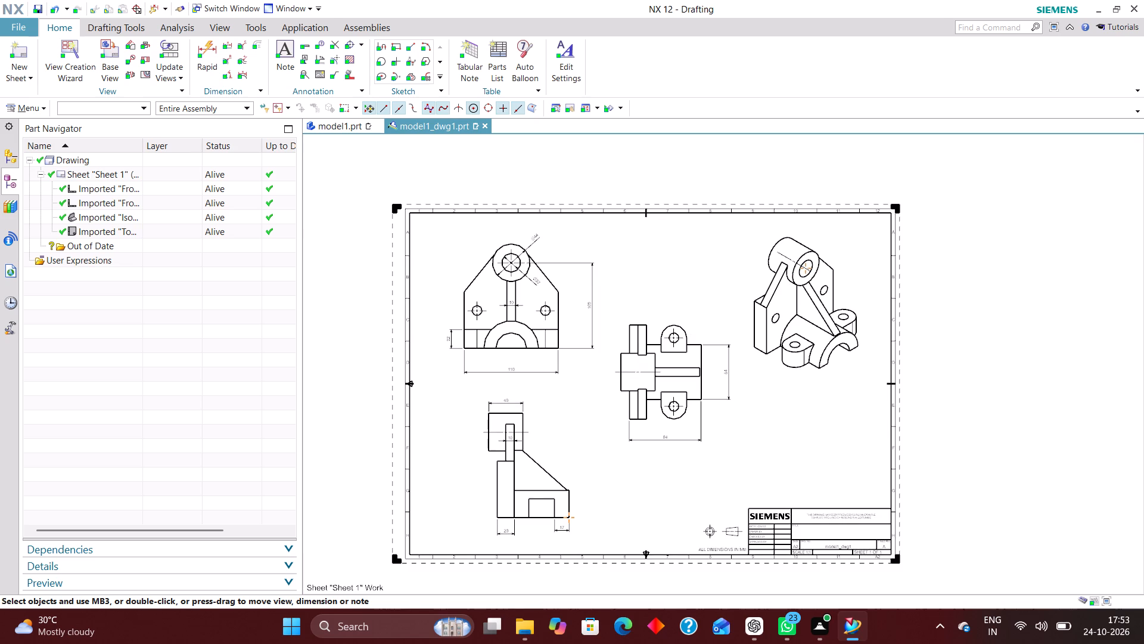
pyautogui.scroll(-1, 635, 386)
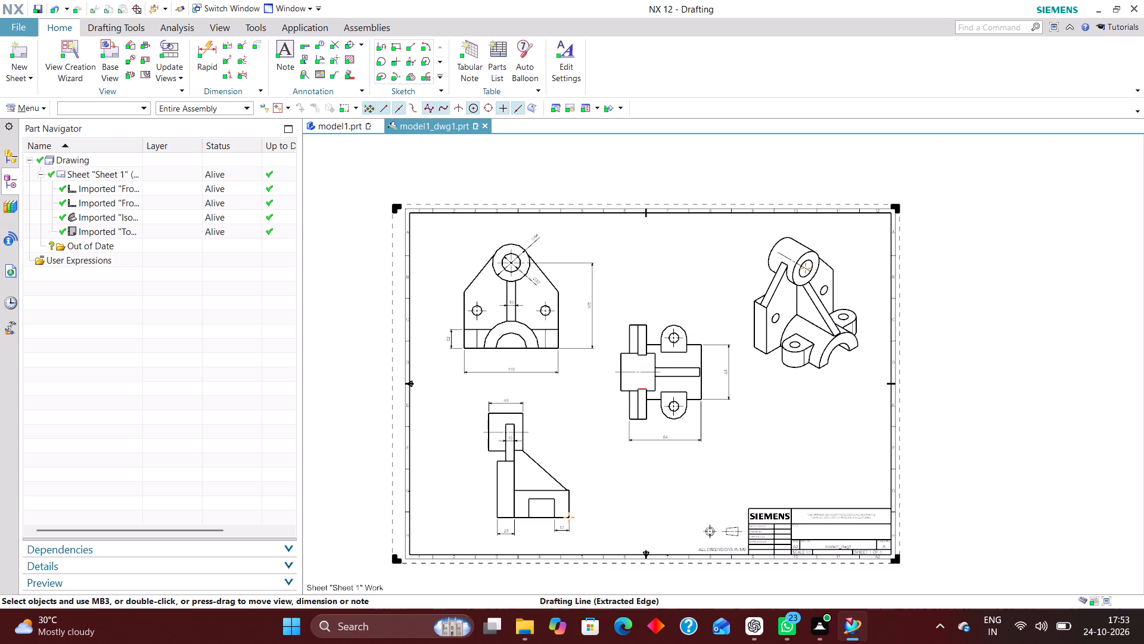
pyautogui.scroll(-1, 635, 386)
pyautogui.scroll(5, 576, 485)
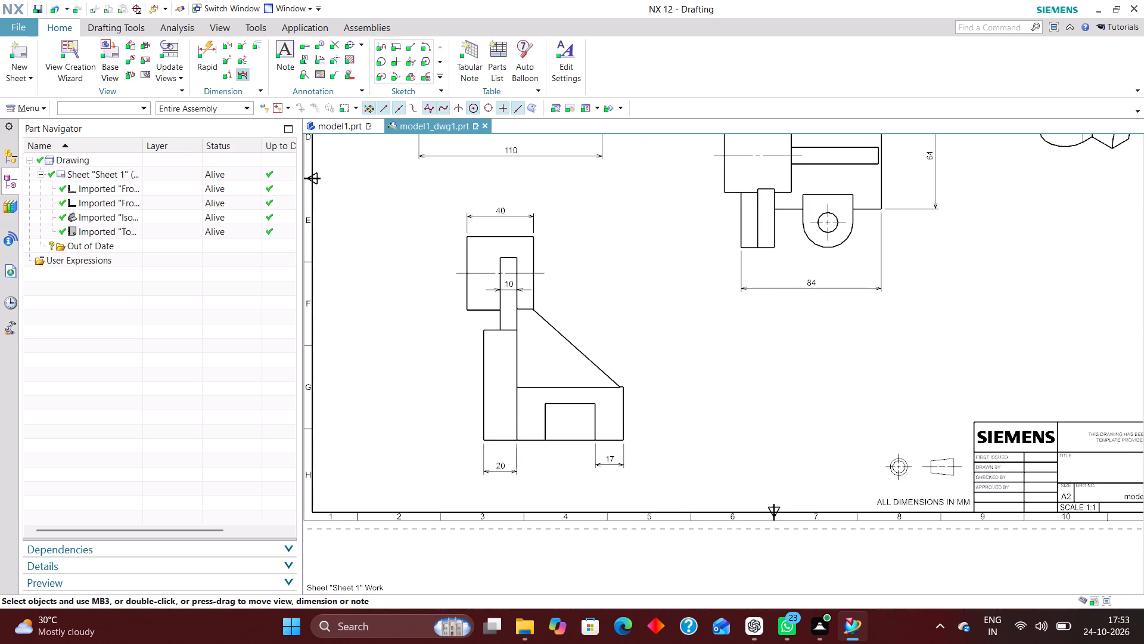
pyautogui.click(206, 48)
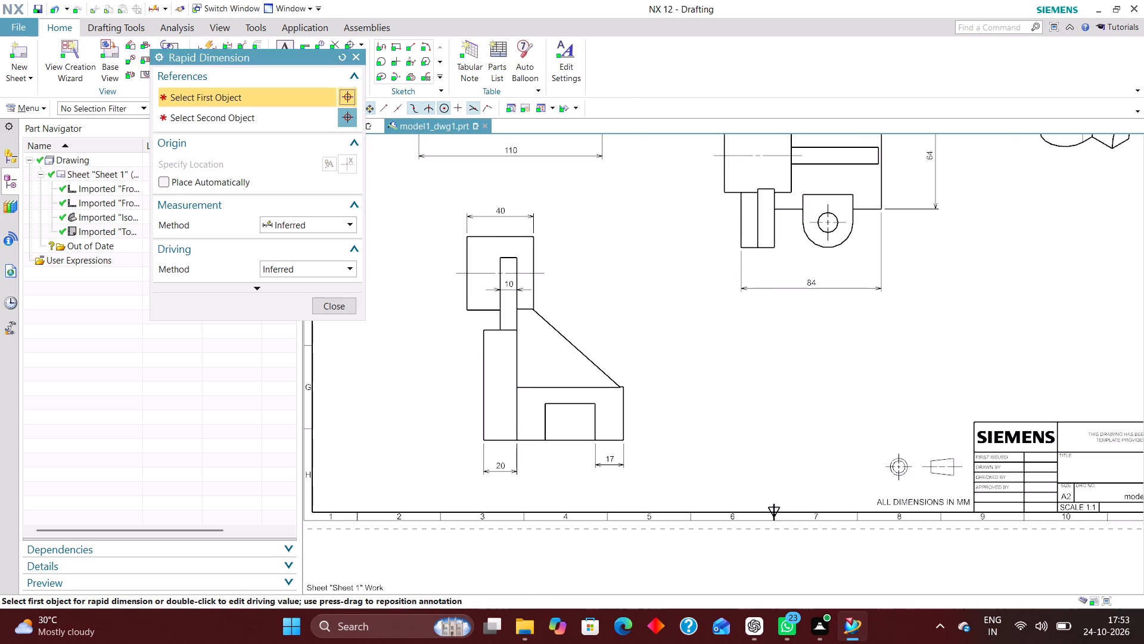
pyautogui.scroll(4, 624, 462)
pyautogui.click(559, 415)
pyautogui.click(557, 321)
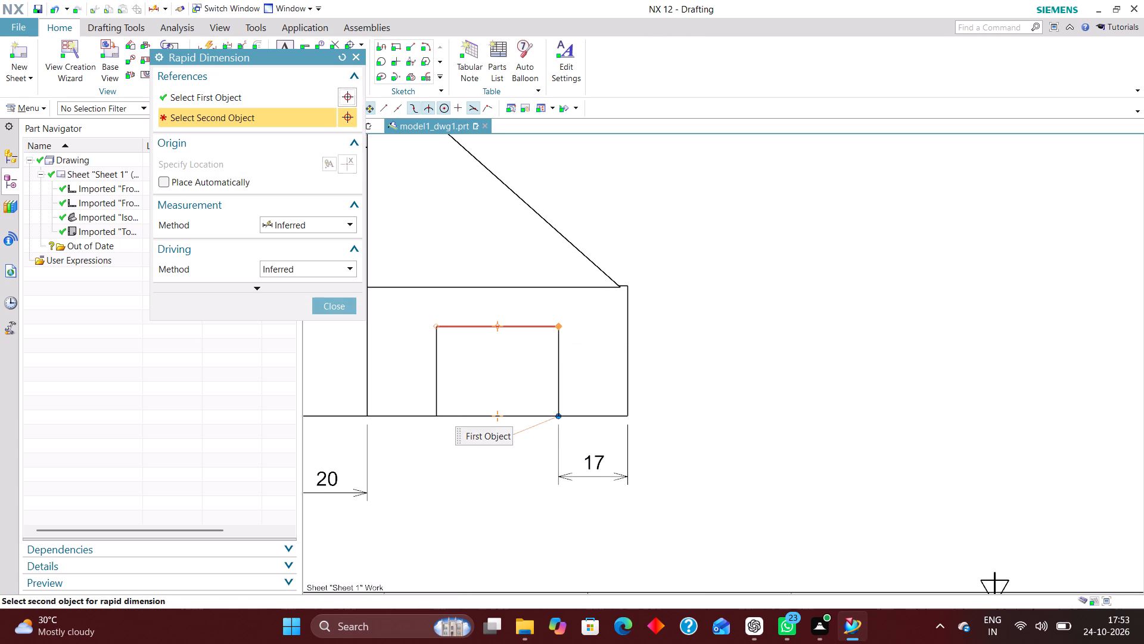
pyautogui.click(704, 363)
pyautogui.scroll(-3, 677, 423)
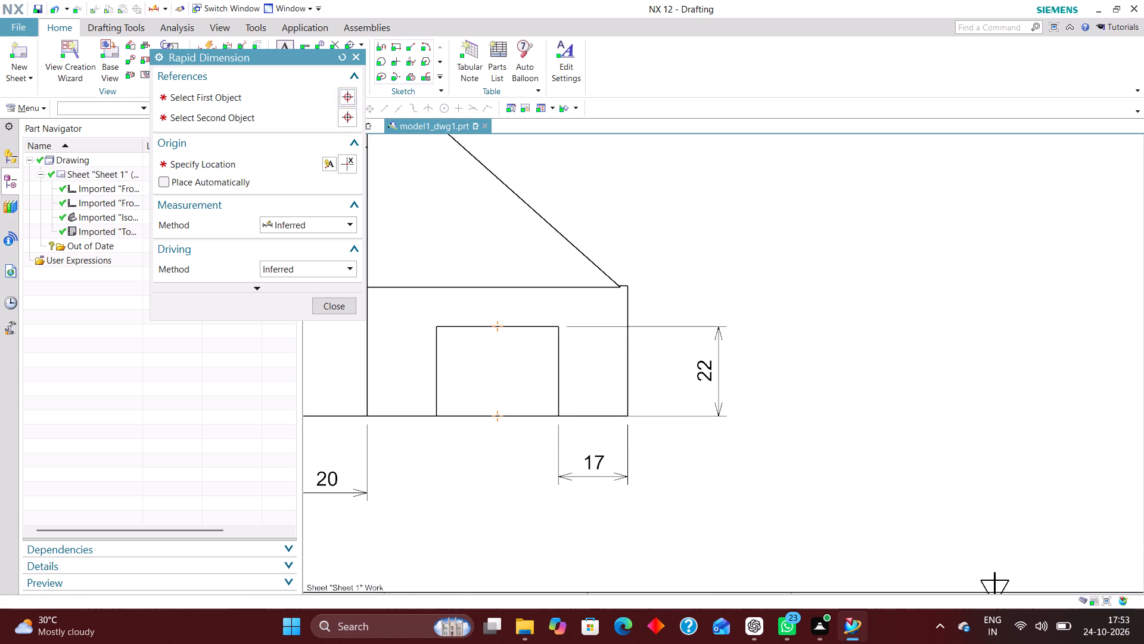
pyautogui.scroll(-1, 678, 428)
pyautogui.click(353, 307)
pyautogui.scroll(-3, 586, 439)
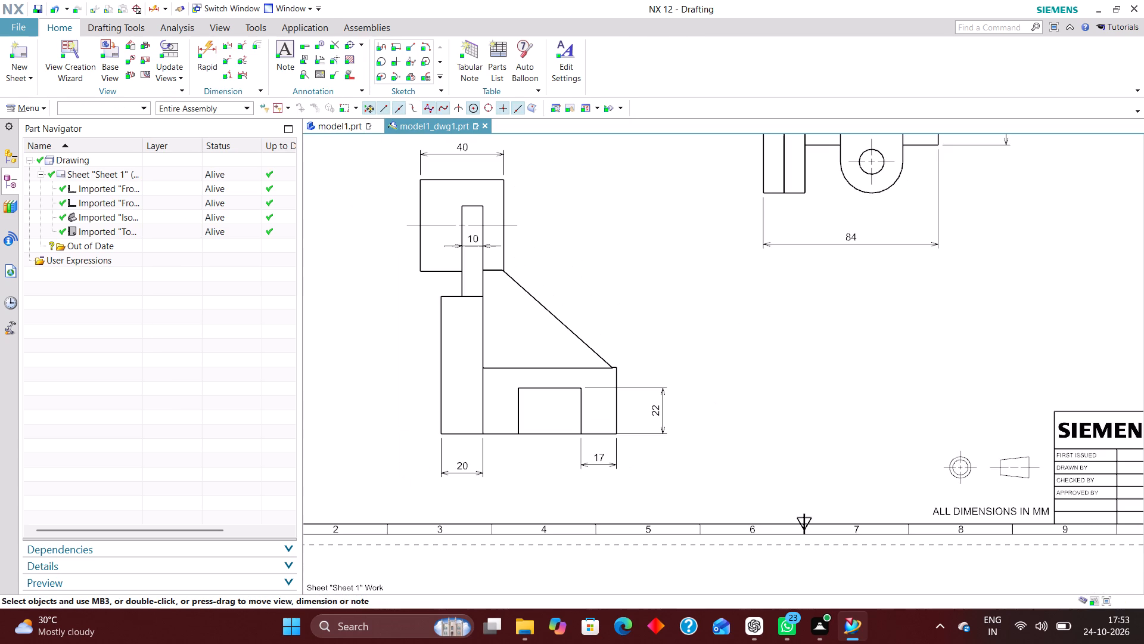
# In the top view, dimension the horizontal distance from the lower lug's hole centre to the base's end edge, placed above the overall length dimension.
pyautogui.scroll(-2, 738, 361)
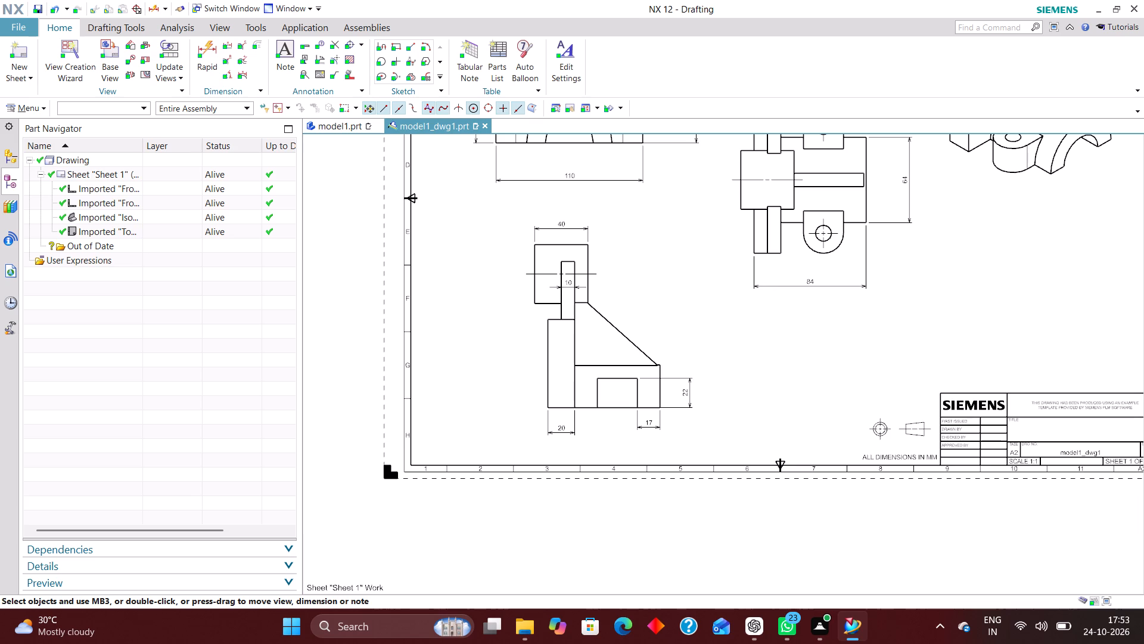
pyautogui.scroll(-2, 863, 285)
pyautogui.scroll(4, 864, 224)
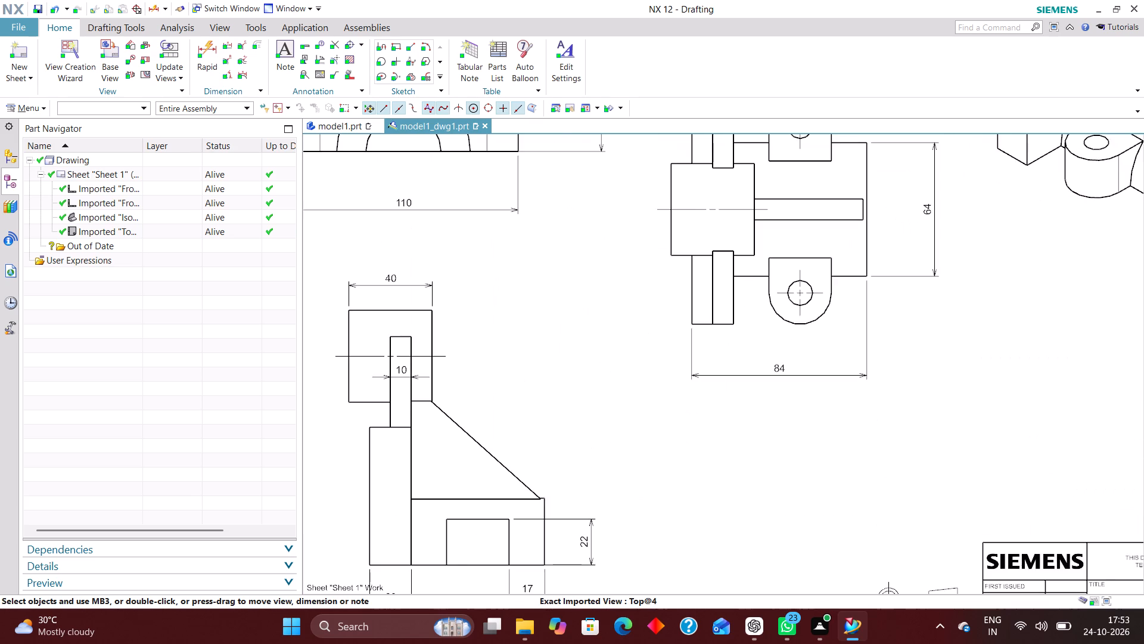
pyautogui.scroll(-3, 805, 388)
pyautogui.click(210, 48)
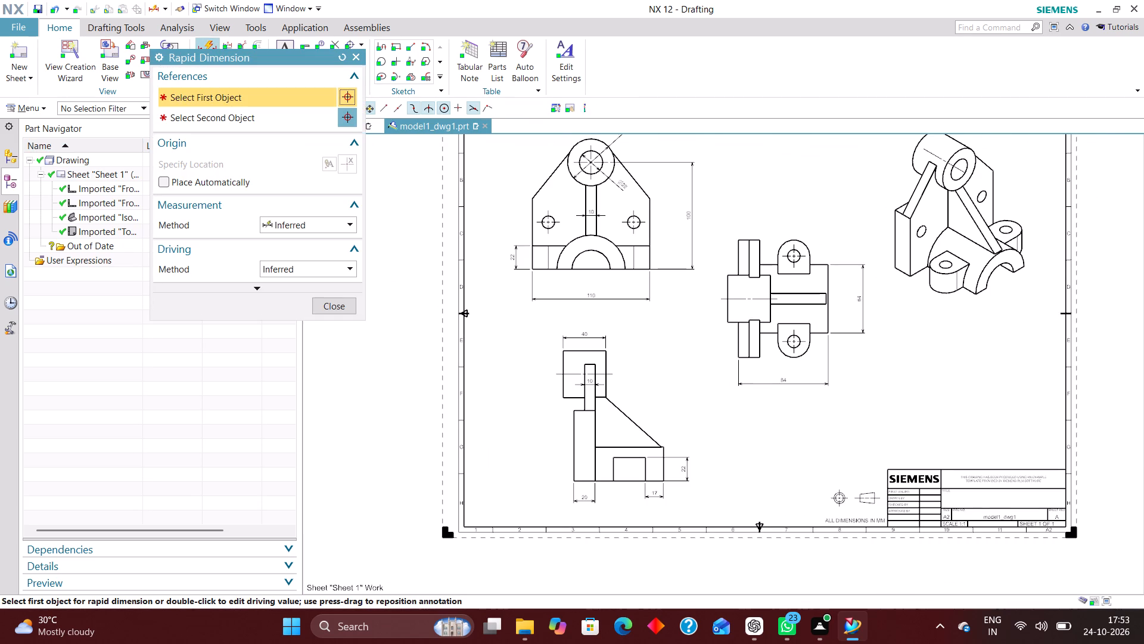
pyautogui.scroll(5, 823, 335)
pyautogui.click(838, 327)
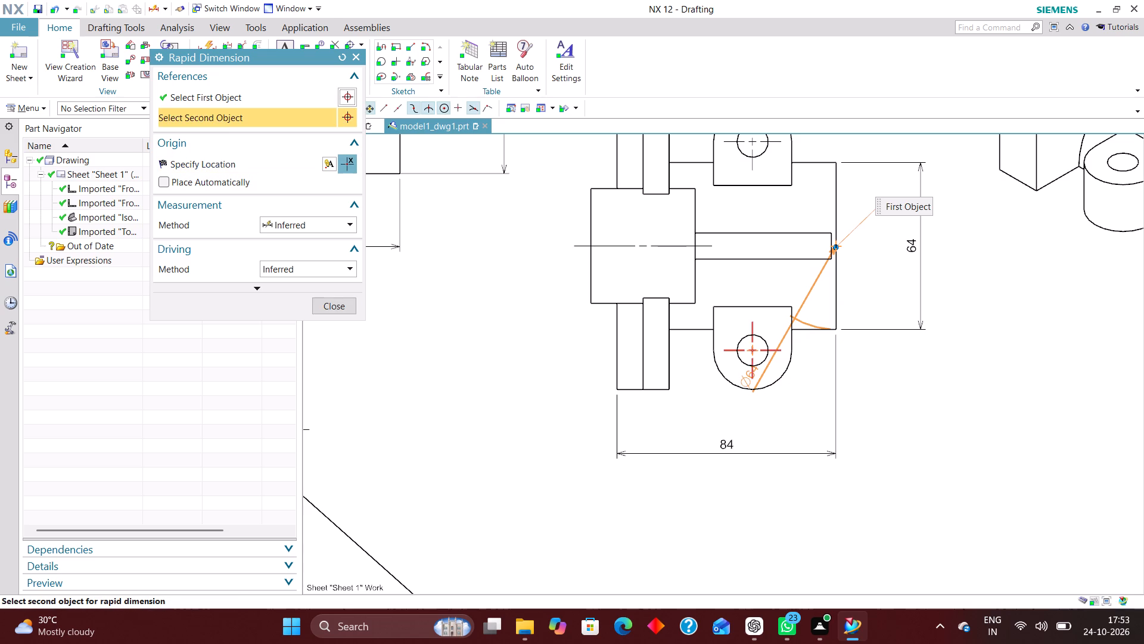
pyautogui.click(750, 375)
pyautogui.click(797, 407)
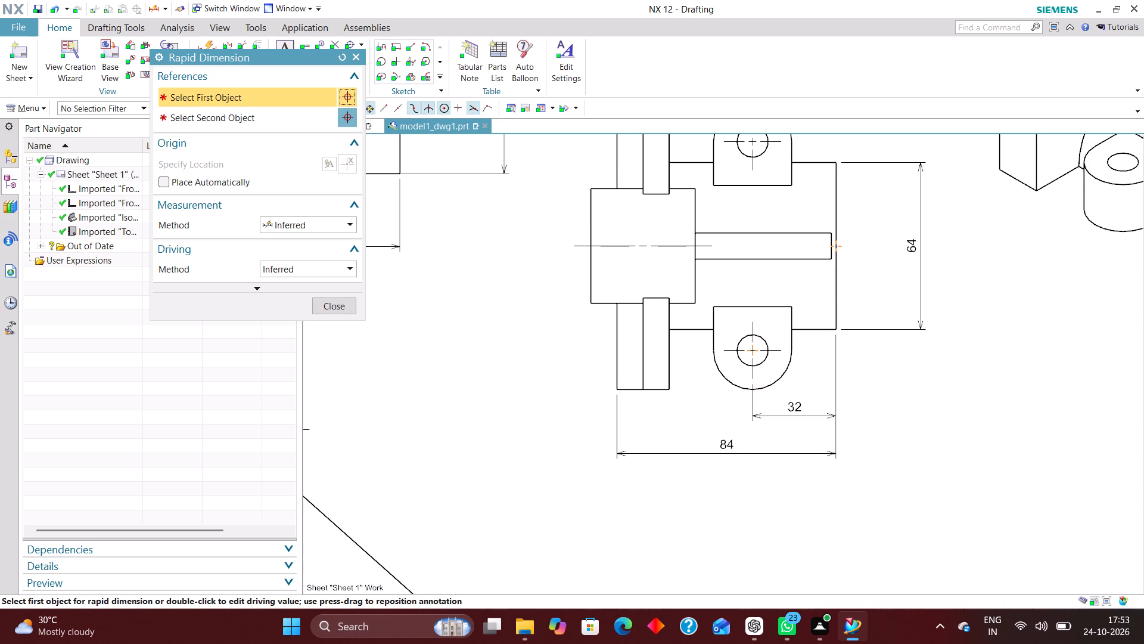
# In the front view, dimension the height of the plate's vertical side edge, placed outside the base height dimension.
pyautogui.scroll(-1, 669, 478)
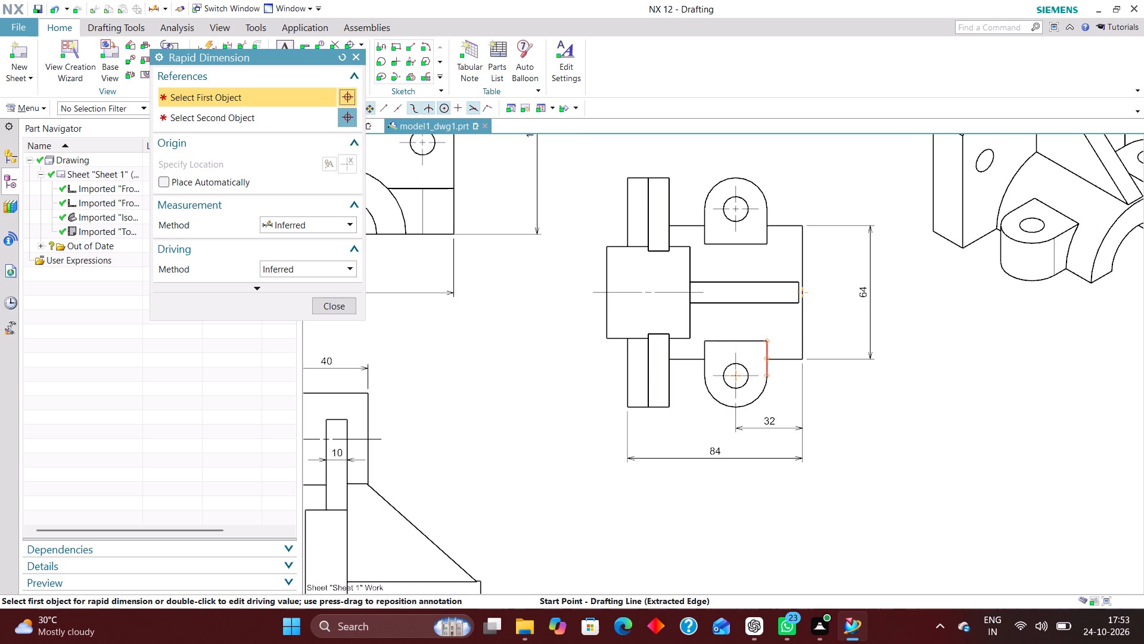
pyautogui.scroll(-1, 801, 406)
pyautogui.scroll(2, 803, 316)
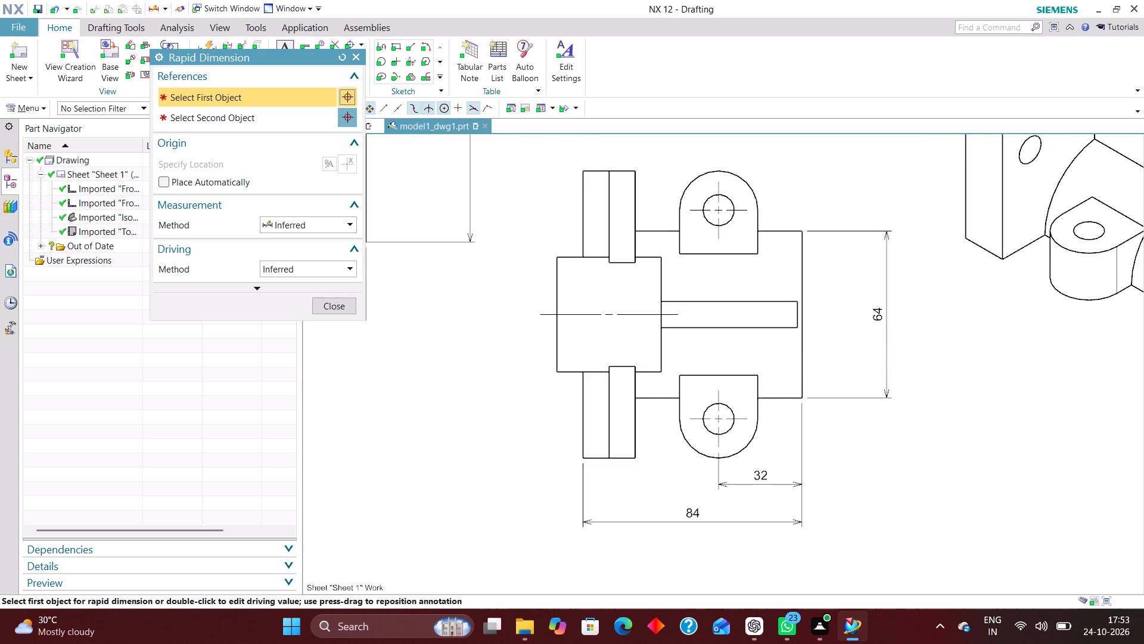
pyautogui.scroll(-2, 863, 391)
pyautogui.scroll(-2, 693, 330)
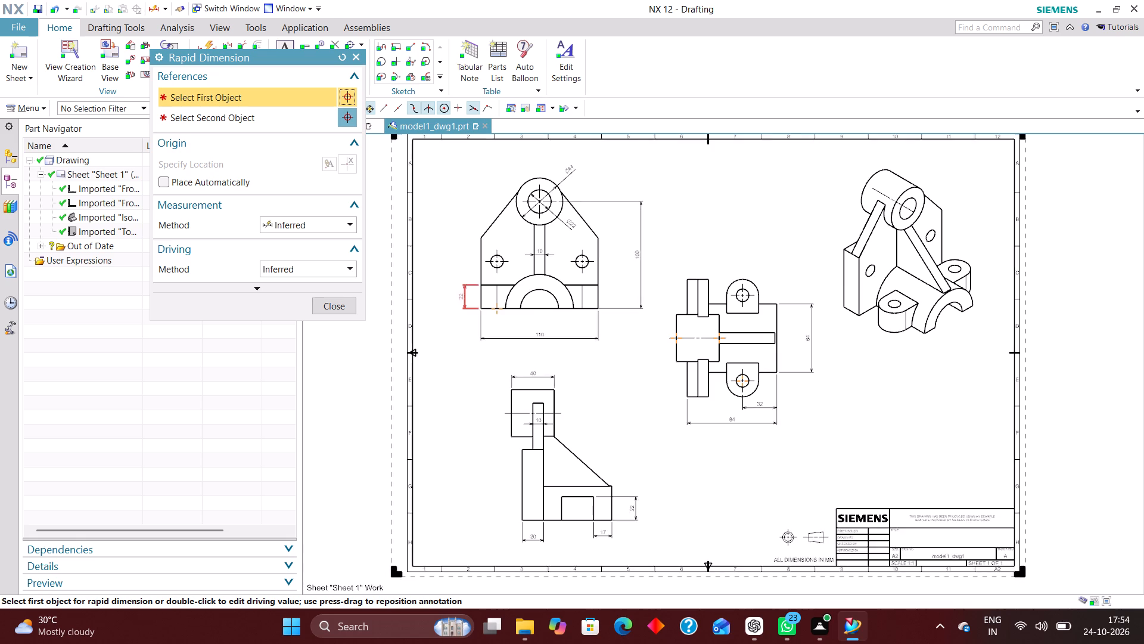
pyautogui.scroll(3, 472, 305)
pyautogui.click(488, 315)
pyautogui.scroll(-4, 538, 376)
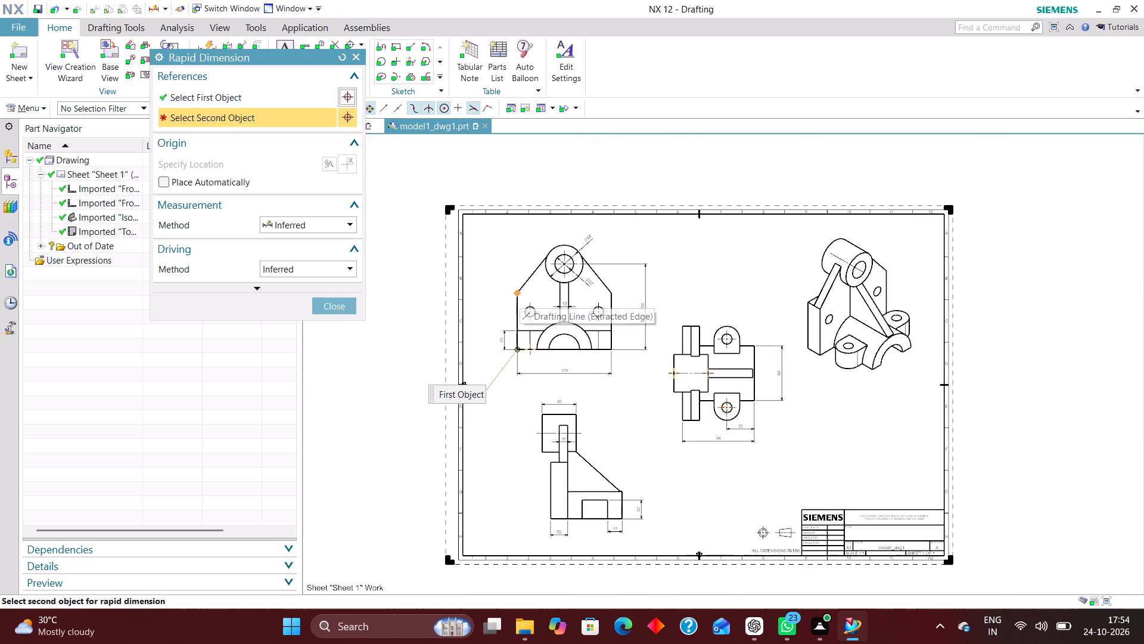
pyautogui.click(517, 293)
pyautogui.click(486, 320)
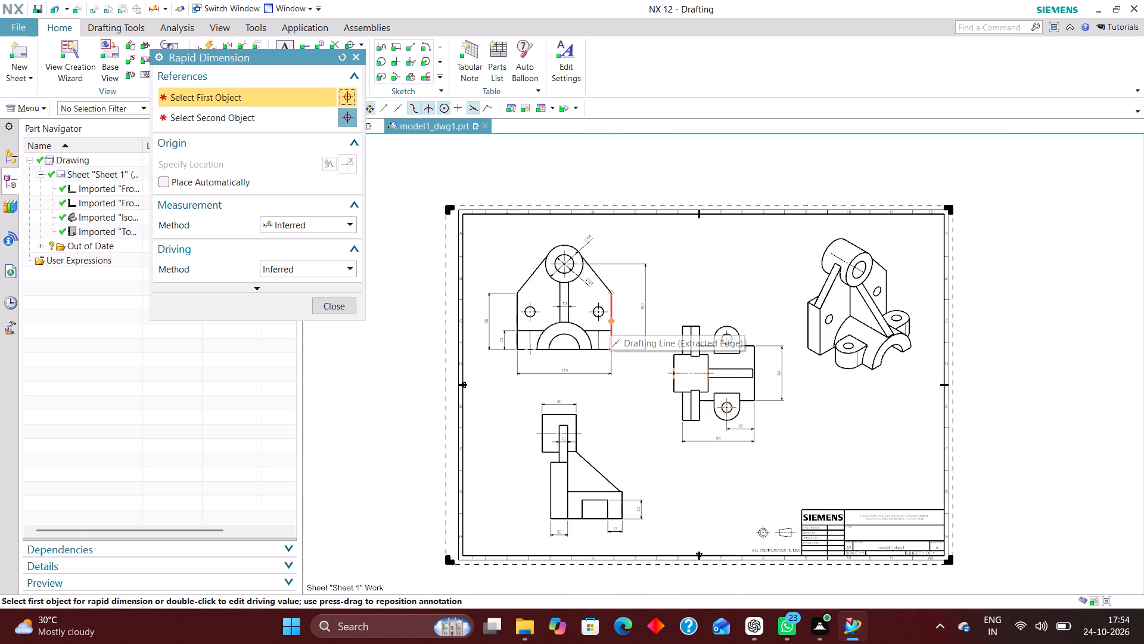
# In the front view, dimension the centre-to-centre spacing of the two plate holes, placed between the base and the overall width dimension.
pyautogui.scroll(5, 492, 331)
pyautogui.scroll(-4, 486, 290)
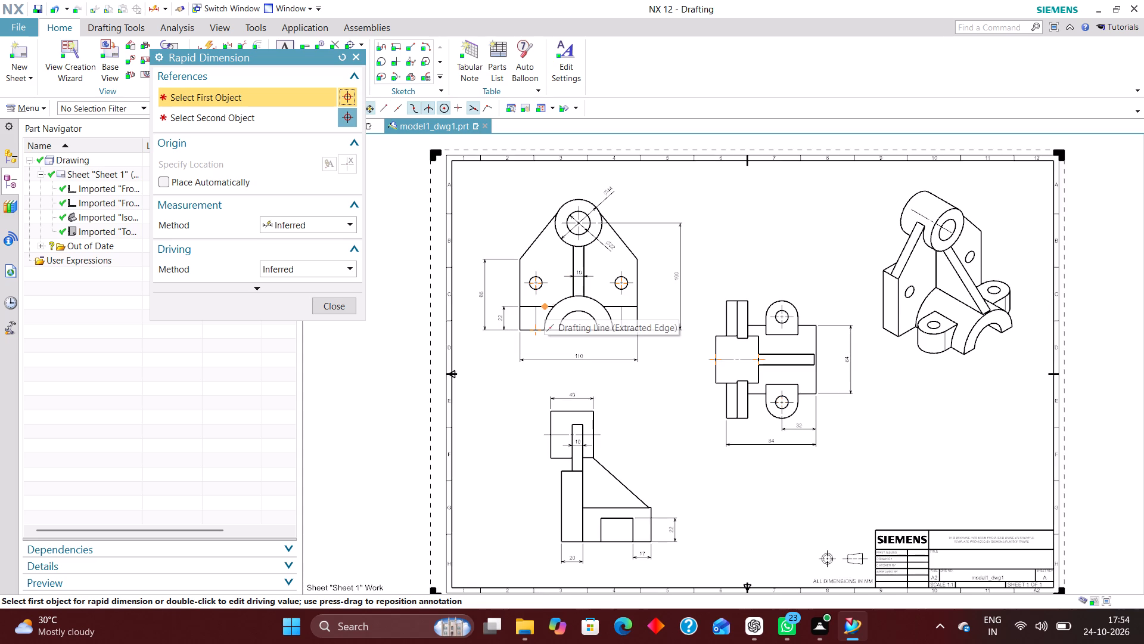
pyautogui.scroll(5, 540, 301)
pyautogui.click(526, 248)
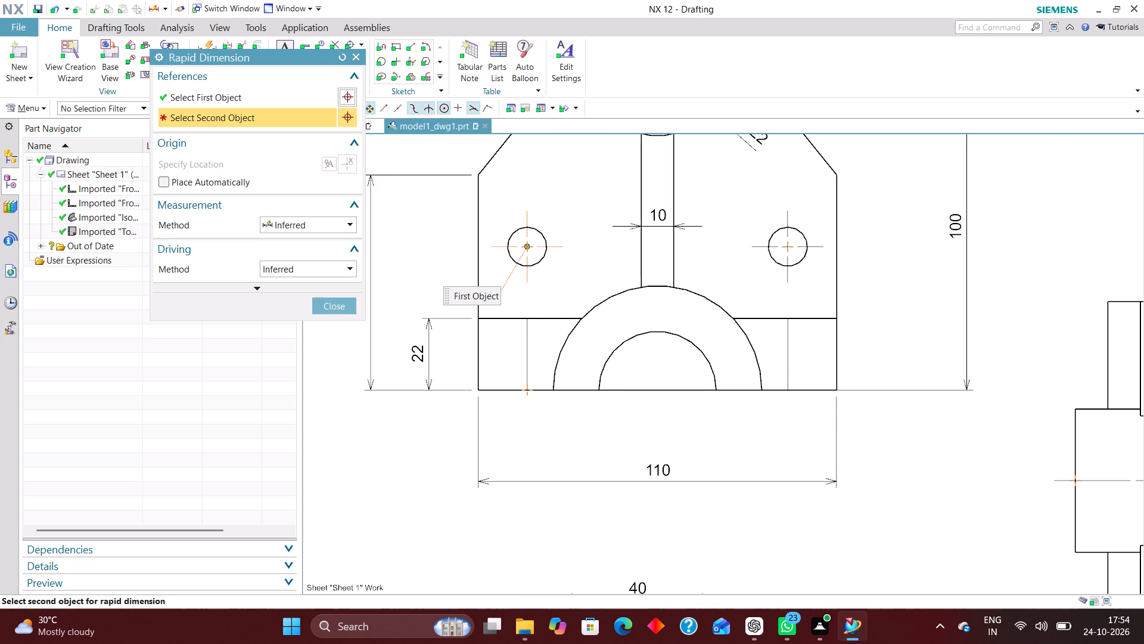
pyautogui.click(788, 249)
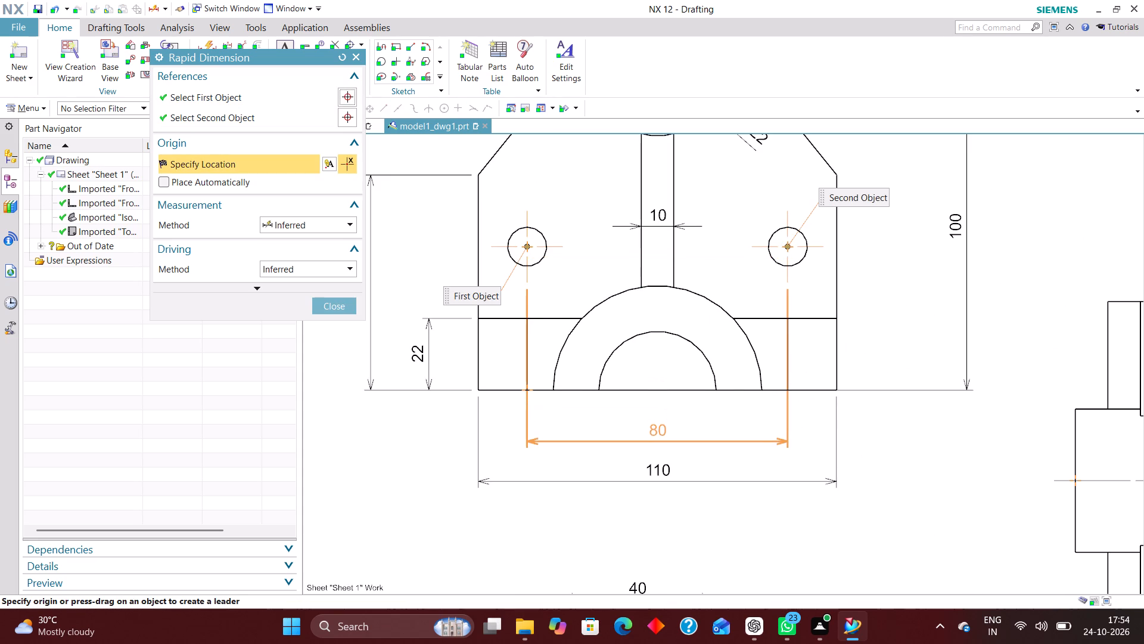
pyautogui.click(670, 430)
pyautogui.click(331, 302)
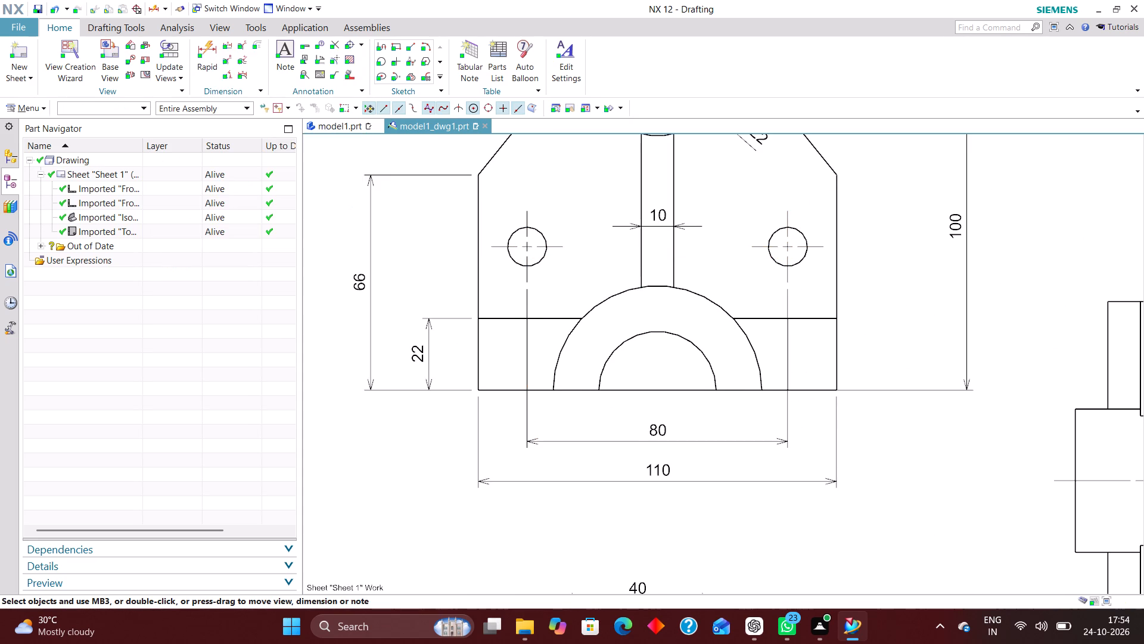
# Using the Radial method, dimension the outer and inner semicircular arcs at the bottom of the front view.
pyautogui.scroll(-6, 597, 369)
pyautogui.scroll(1, 610, 400)
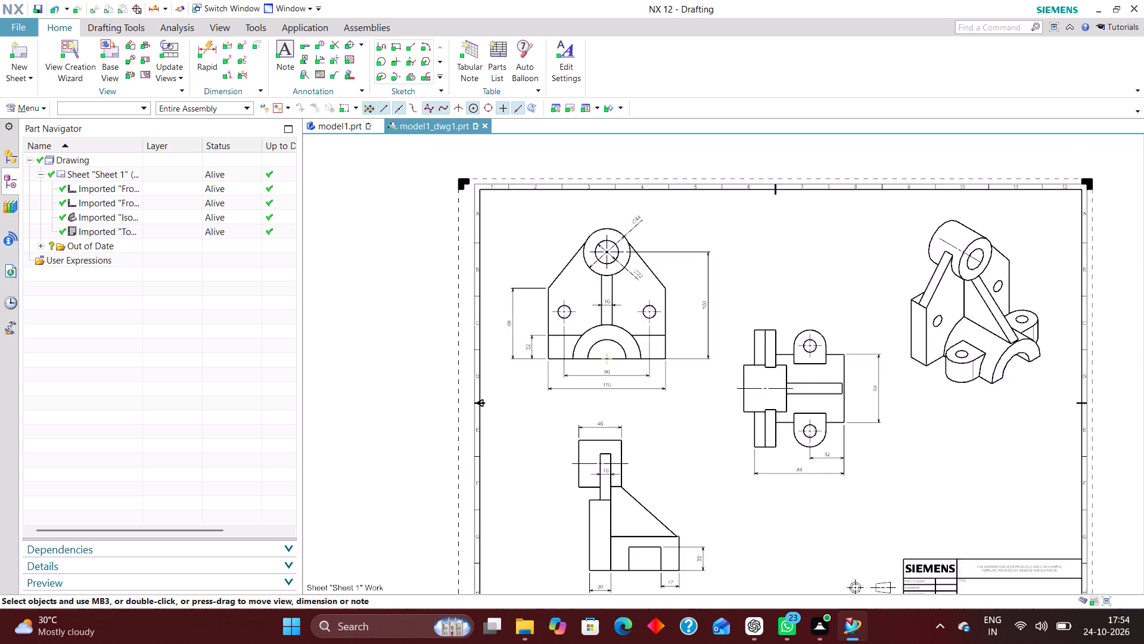
pyautogui.scroll(1, 610, 400)
pyautogui.scroll(-2, 596, 336)
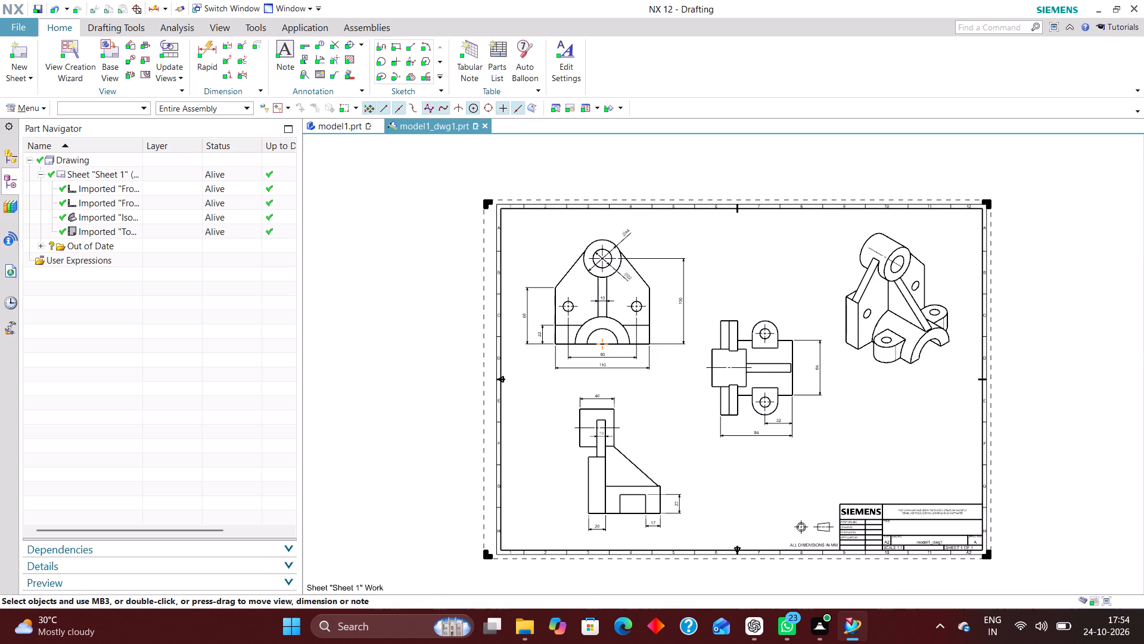
pyautogui.scroll(3, 603, 332)
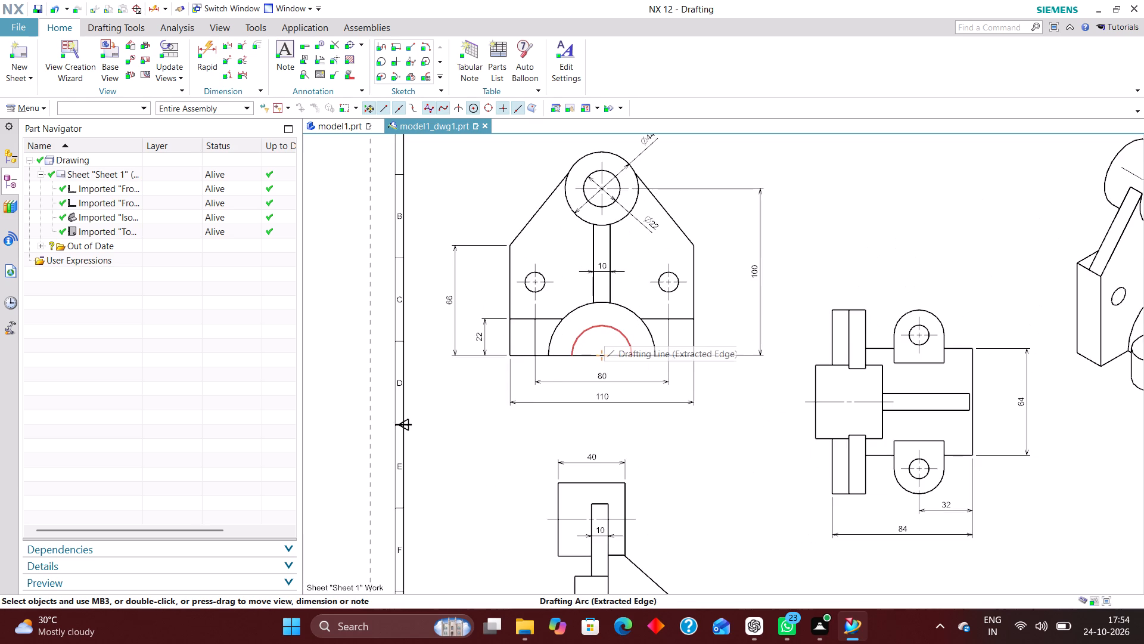
pyautogui.scroll(-2, 602, 354)
pyautogui.scroll(2, 602, 353)
pyautogui.click(204, 39)
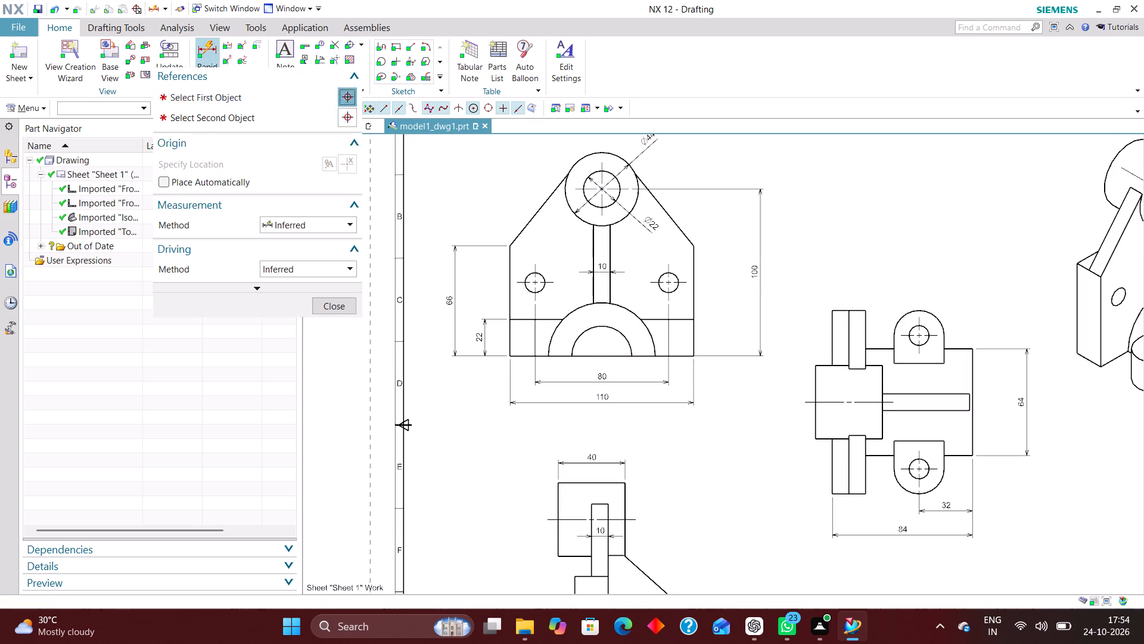
pyautogui.click(318, 227)
pyautogui.click(303, 333)
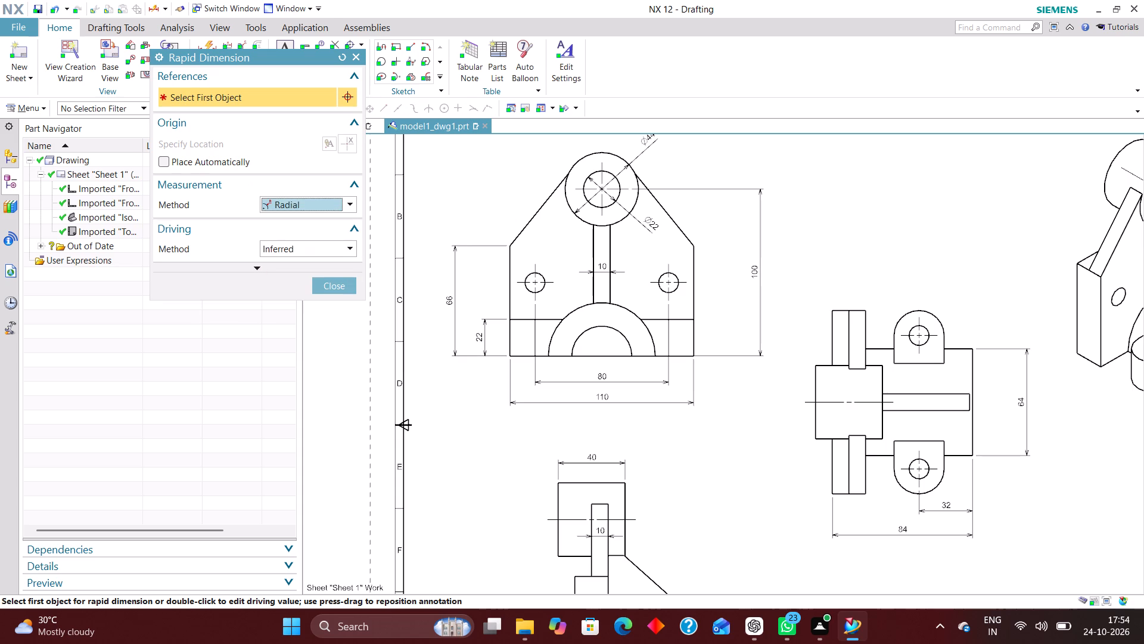
pyautogui.click(638, 314)
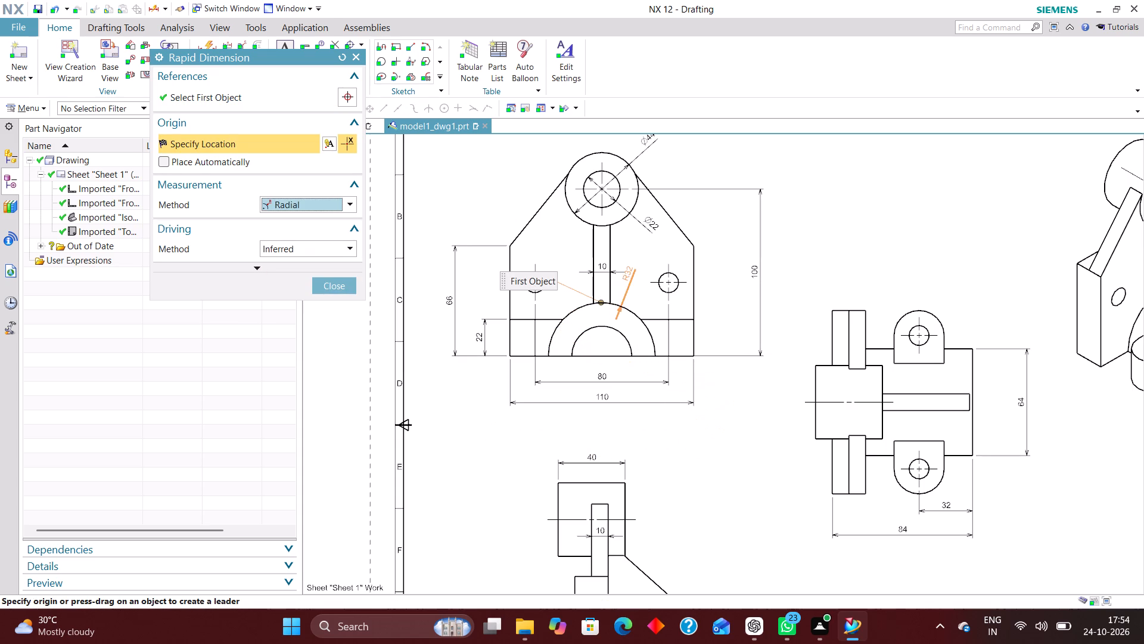
pyautogui.click(641, 284)
pyautogui.click(627, 338)
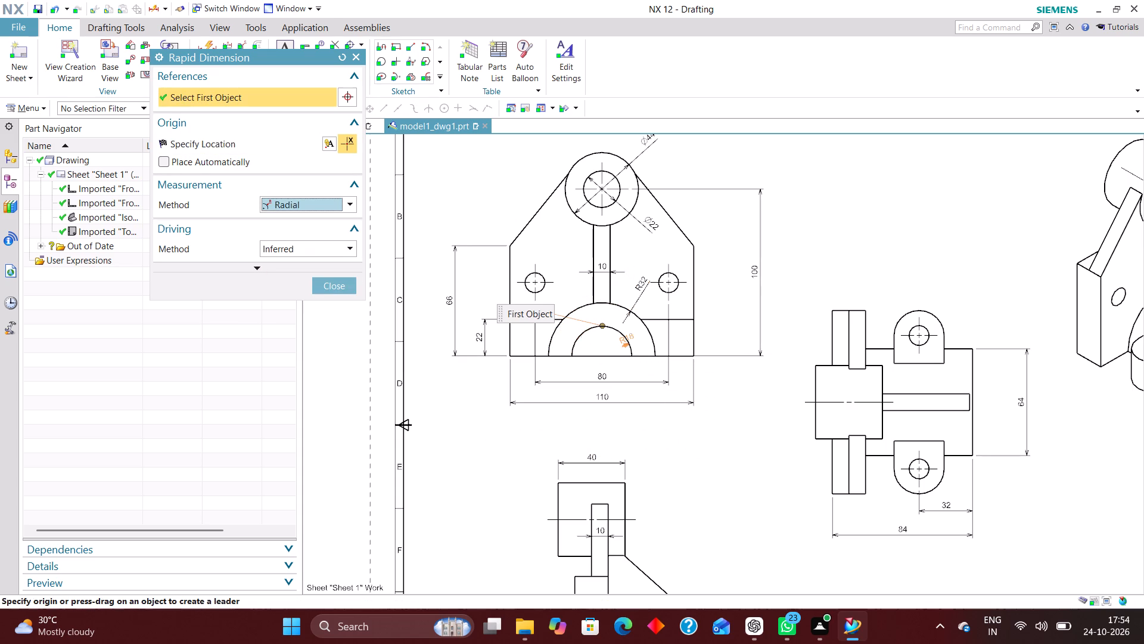
pyautogui.click(568, 326)
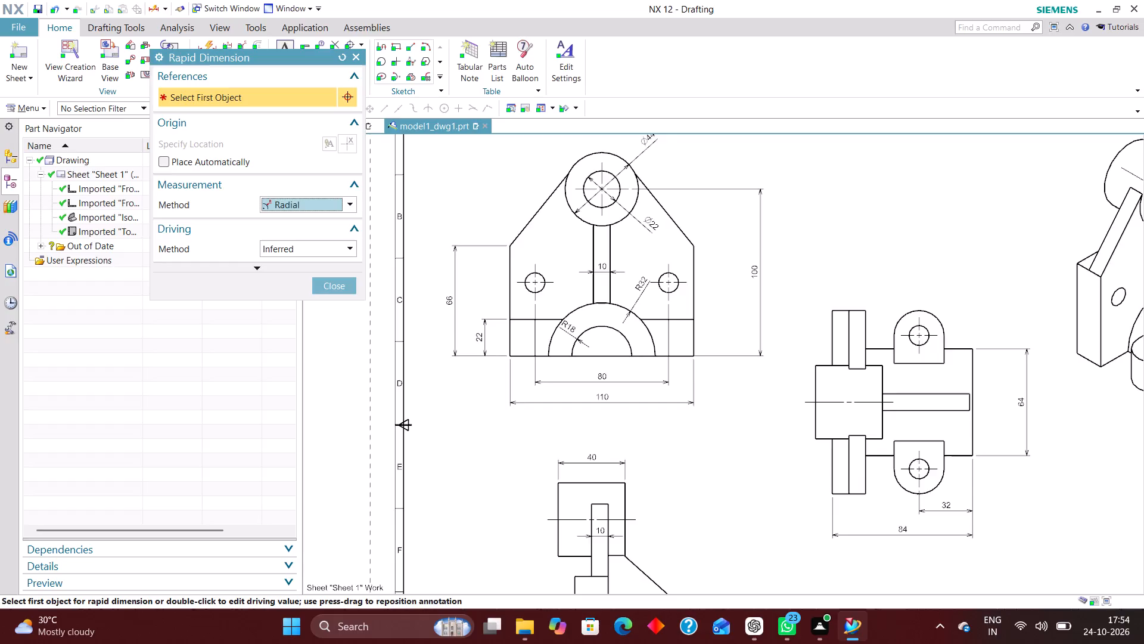
pyautogui.click(330, 282)
# Move the outer arc's radius dimension outside the plate's side edge, between the plate and the overall height dimension.
pyautogui.scroll(4, 644, 291)
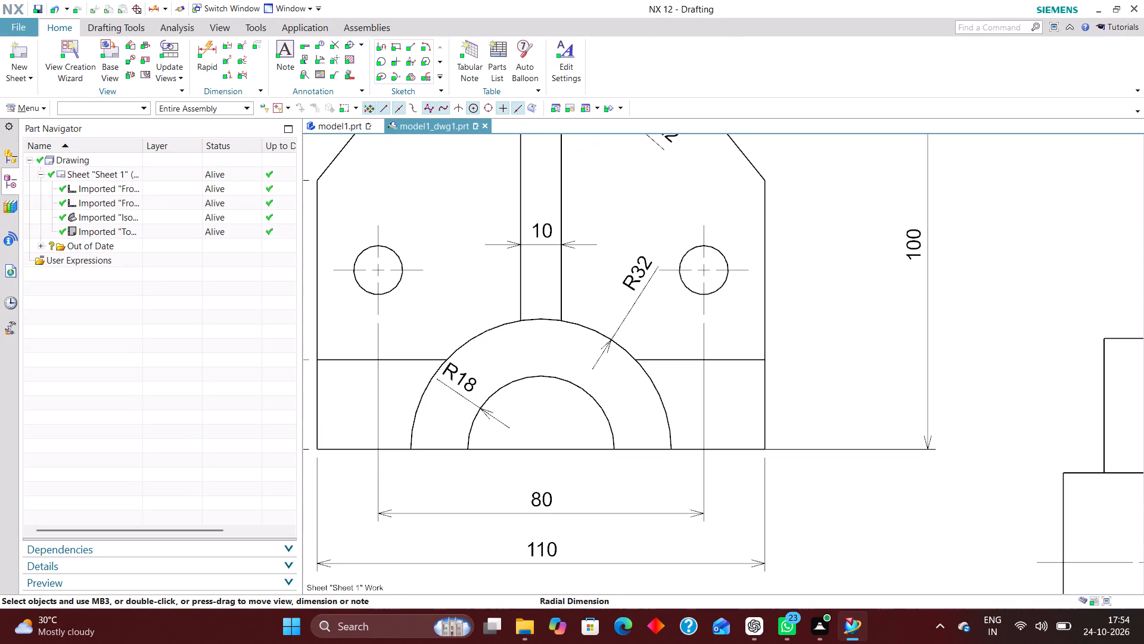
pyautogui.scroll(-5, 626, 270)
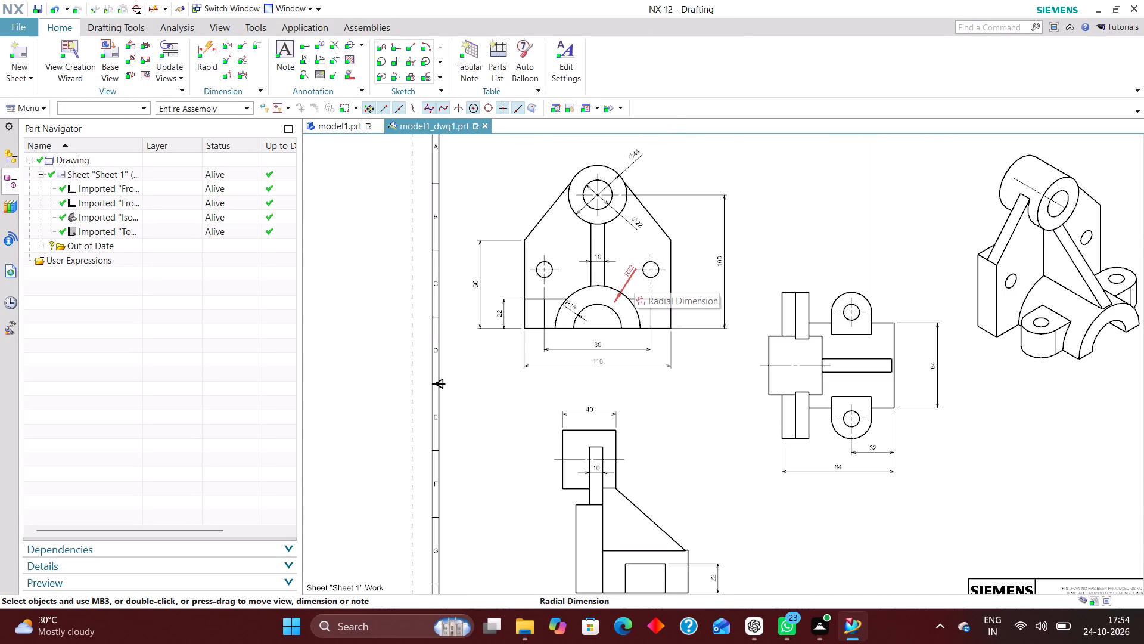
pyautogui.scroll(6, 630, 275)
pyautogui.moveTo(633, 256); pyautogui.dragTo(829, 261)
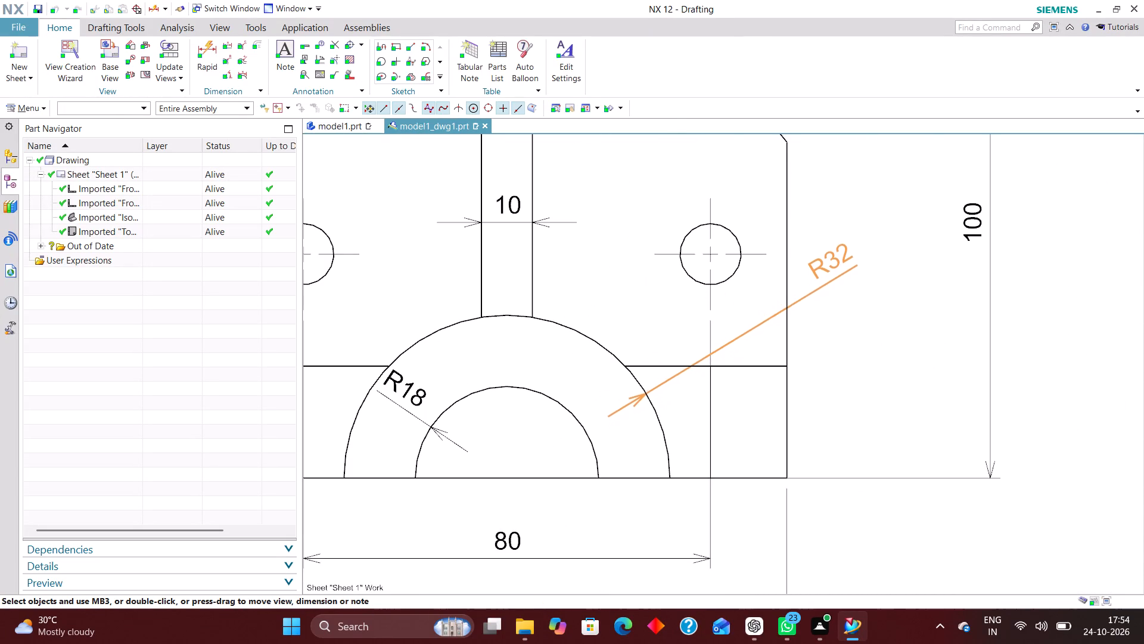
pyautogui.moveTo(829, 261); pyautogui.dragTo(830, 247)
# Move the inner arc's radius dimension inside the inner semicircle.
pyautogui.scroll(-4, 918, 278)
pyautogui.scroll(4, 696, 317)
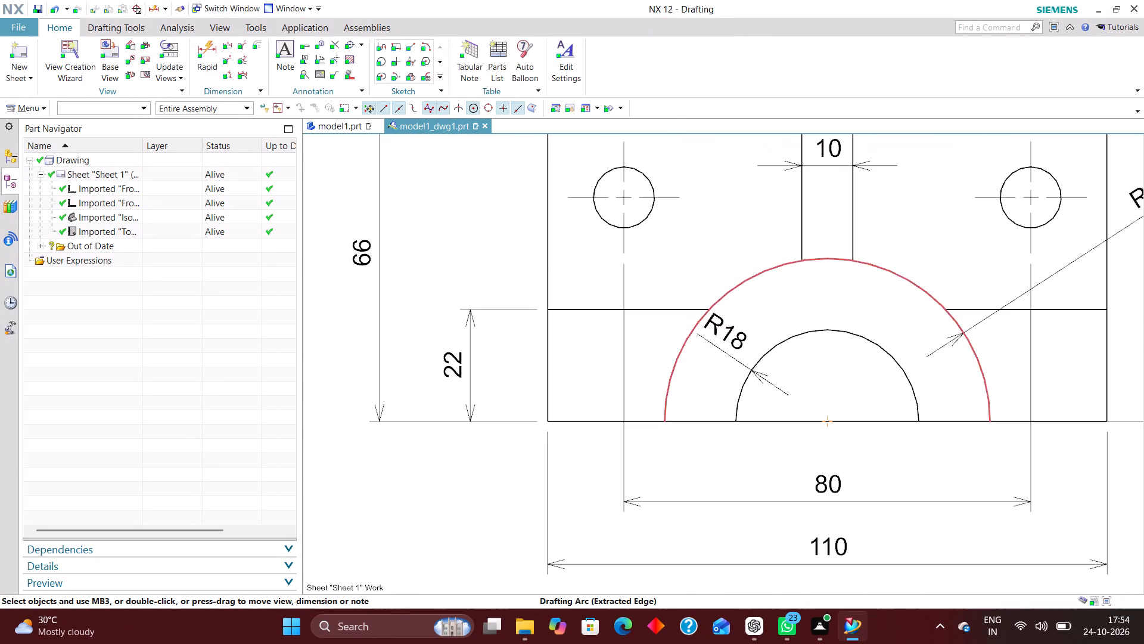
pyautogui.moveTo(719, 333); pyautogui.dragTo(818, 383)
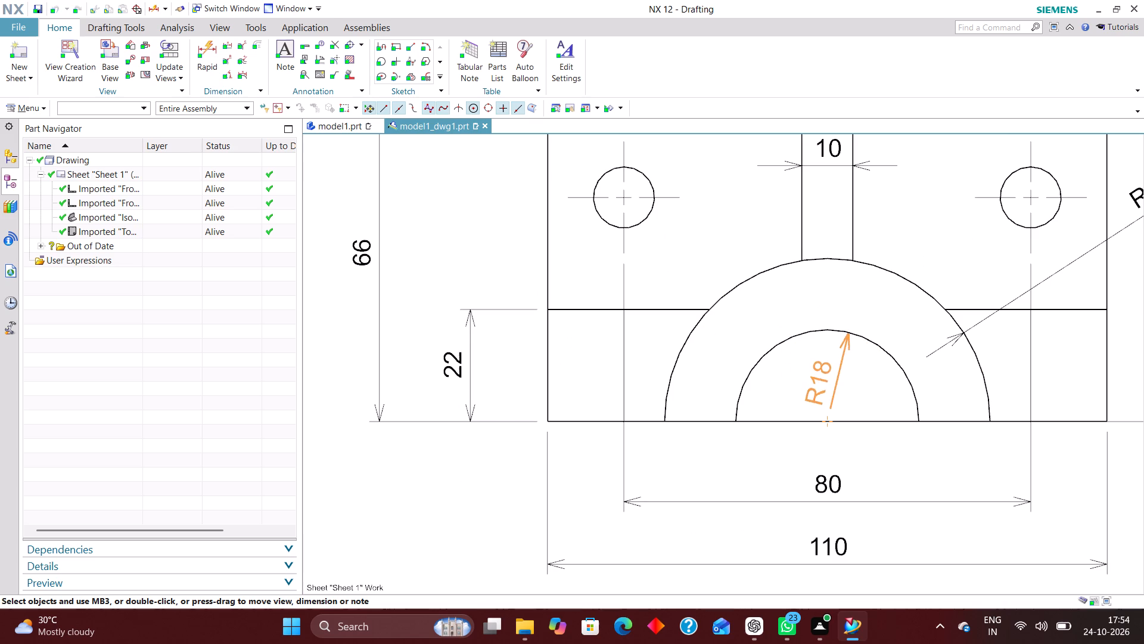
pyautogui.moveTo(818, 383); pyautogui.dragTo(831, 384)
pyautogui.scroll(-3, 585, 332)
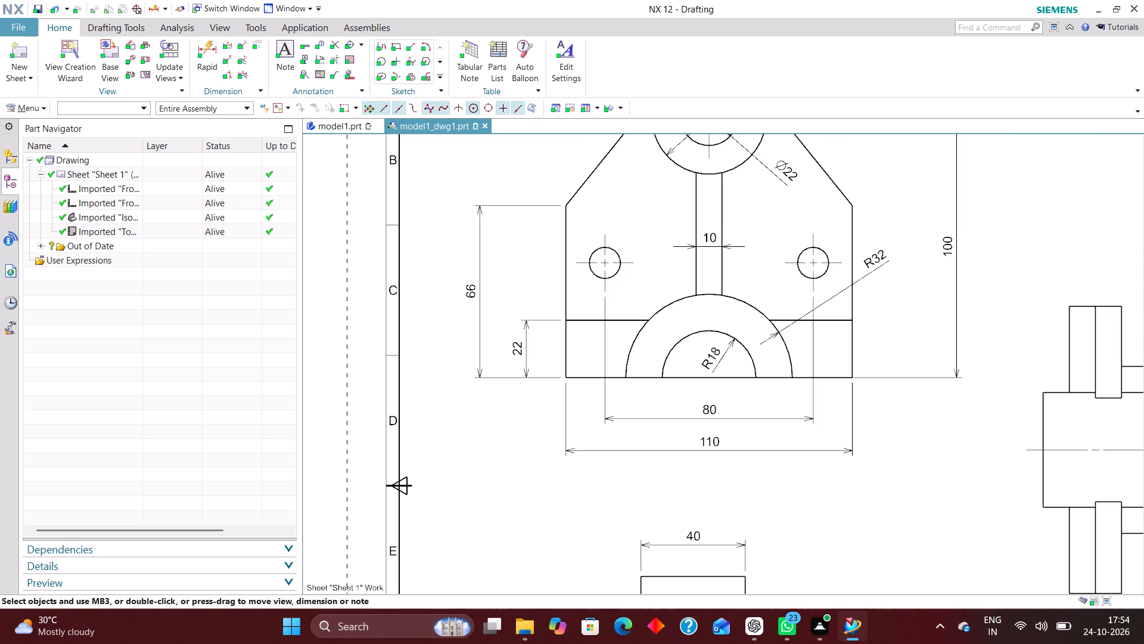
# Extend the outer arc's radius dimension line to the arc centre and set its orientation to Horizontal Text with position Text above Stub.
pyautogui.scroll(1, 898, 259)
pyautogui.doubleClick(873, 261)
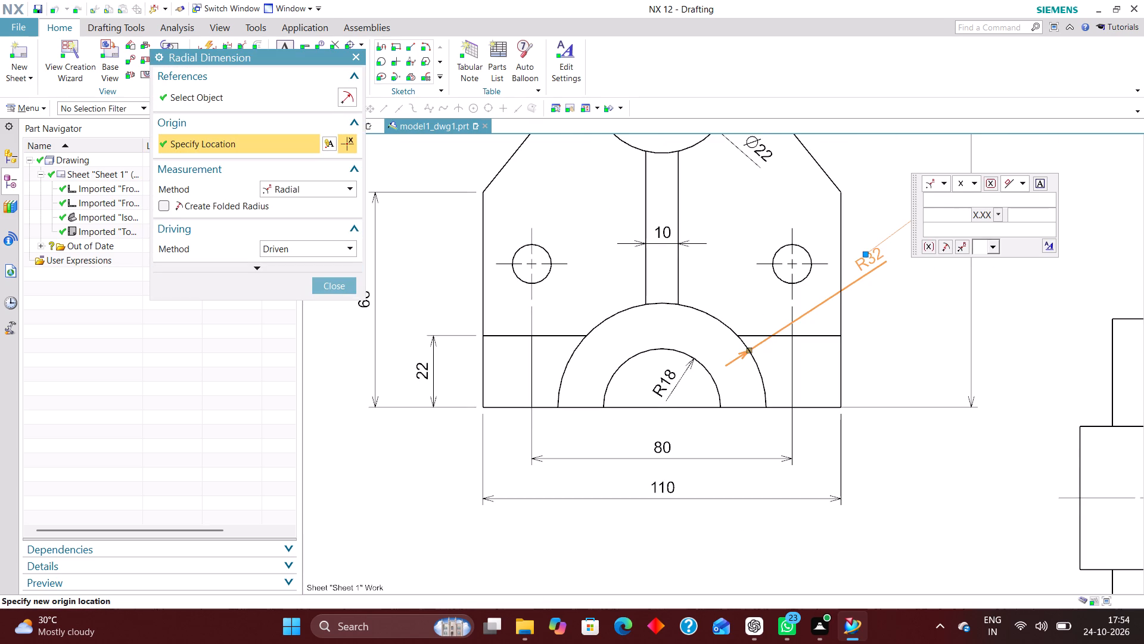
pyautogui.click(960, 247)
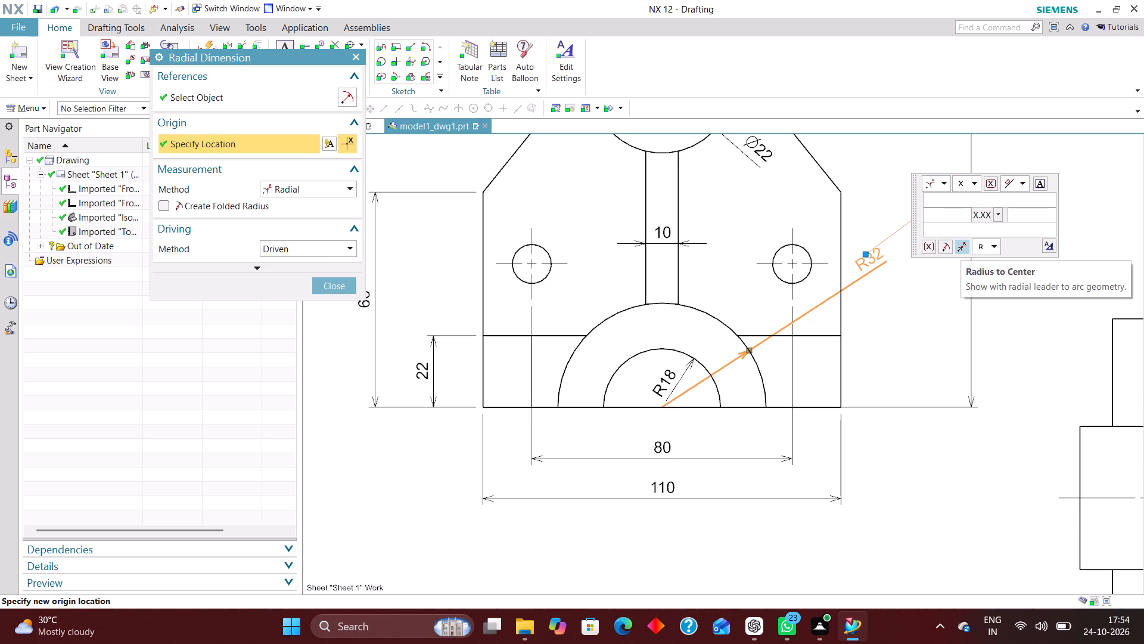
pyautogui.click(1052, 250)
pyautogui.click(209, 172)
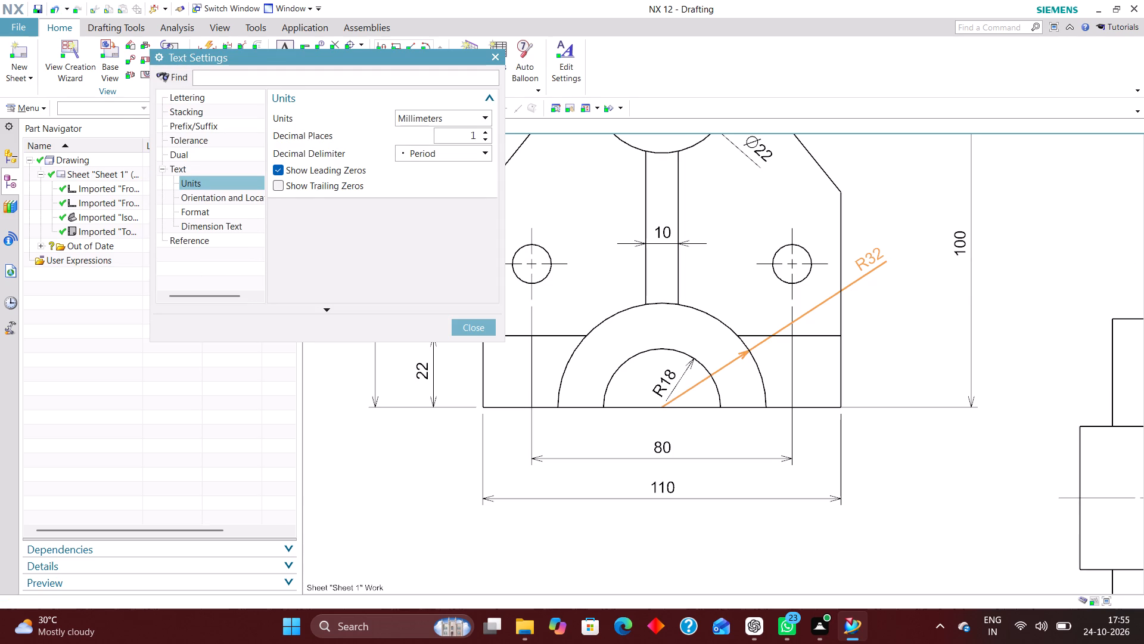
pyautogui.click(232, 198)
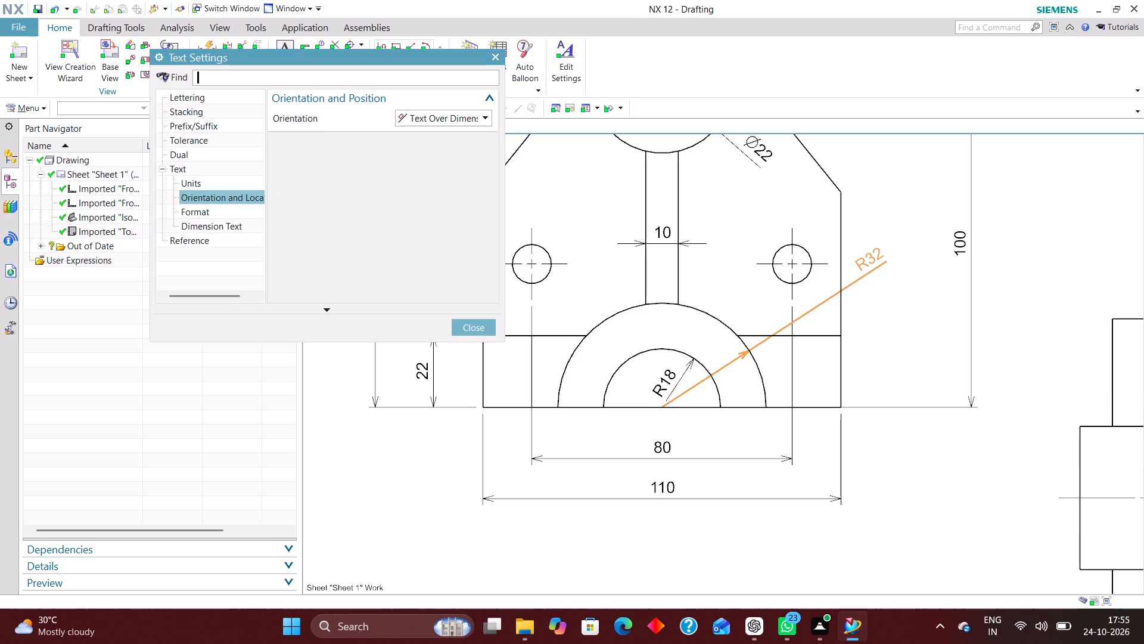
pyautogui.click(448, 122)
pyautogui.click(447, 129)
pyautogui.click(465, 134)
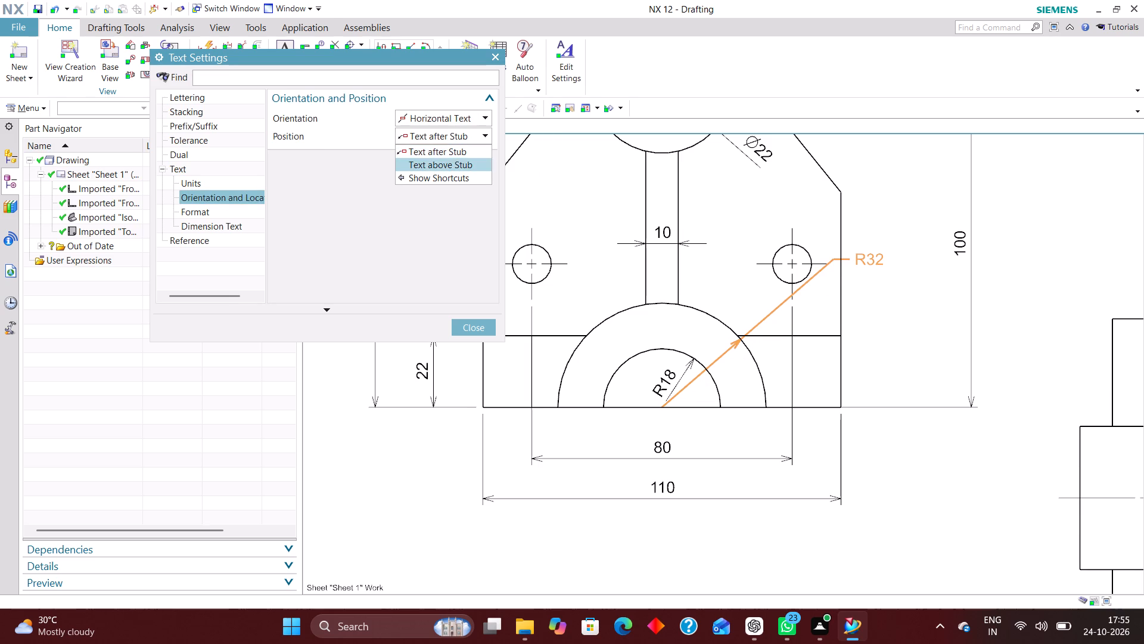
pyautogui.click(455, 165)
pyautogui.click(471, 327)
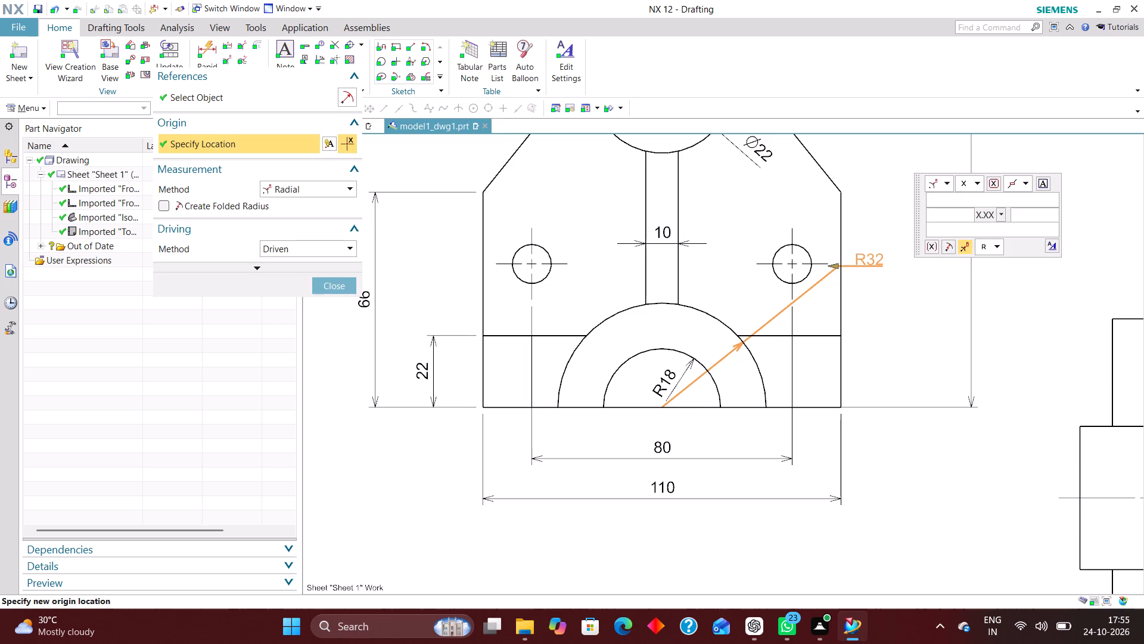
pyautogui.click(349, 286)
pyautogui.scroll(-1, 954, 310)
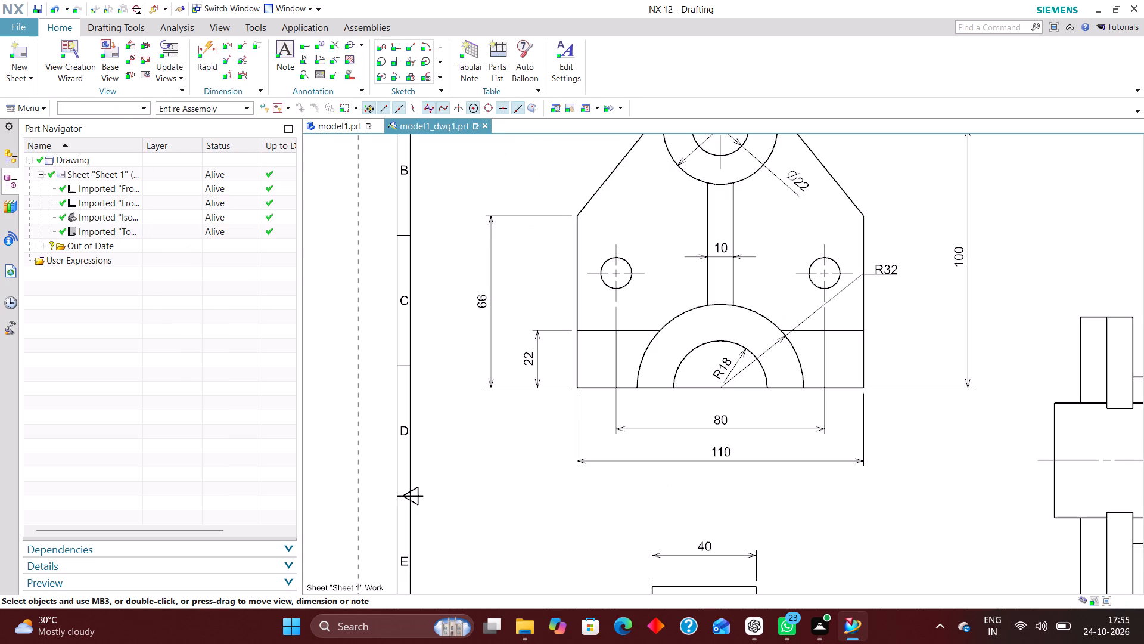
# Move the outer arc's radius dimension further outward from the plate's side edge, still inside the overall height dimension.
pyautogui.moveTo(879, 270); pyautogui.dragTo(918, 295)
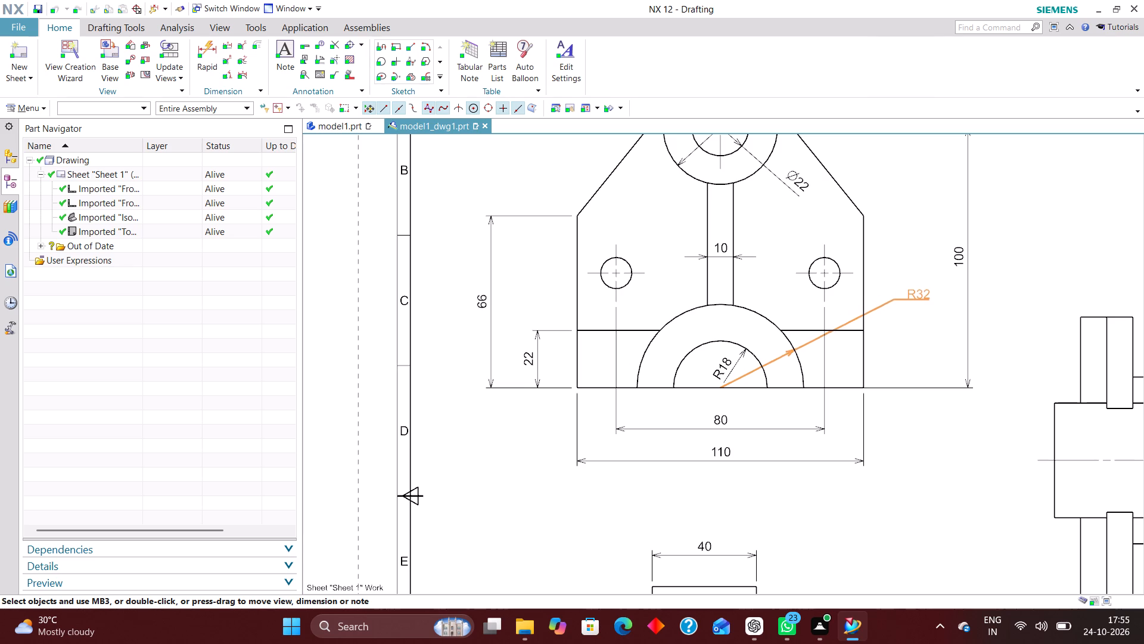
pyautogui.moveTo(918, 295); pyautogui.dragTo(916, 290)
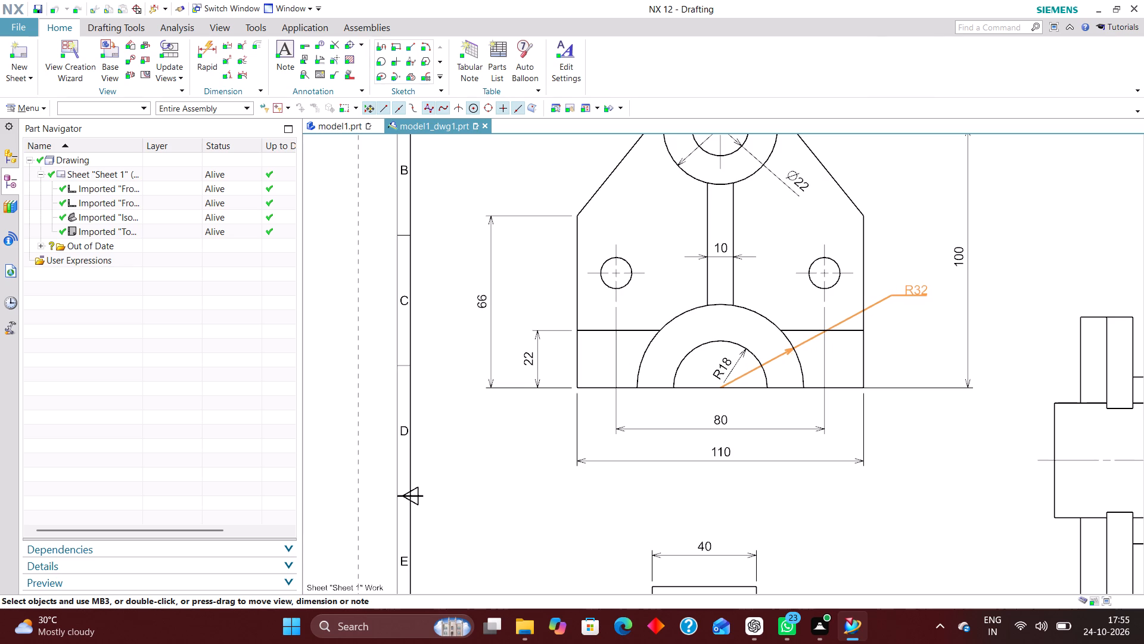
pyautogui.moveTo(916, 290); pyautogui.dragTo(913, 274)
# Extend the inner arc's radius dimension line to the arc centre and set its orientation to Horizontal Text with position Text above Stub.
pyautogui.doubleClick(735, 360)
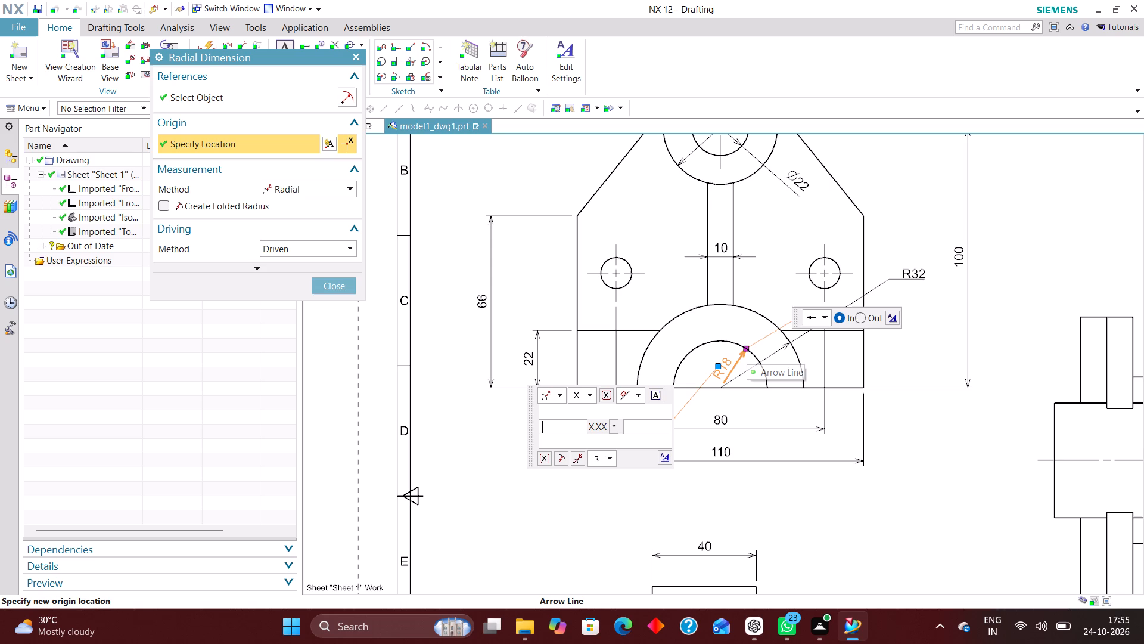
pyautogui.click(572, 457)
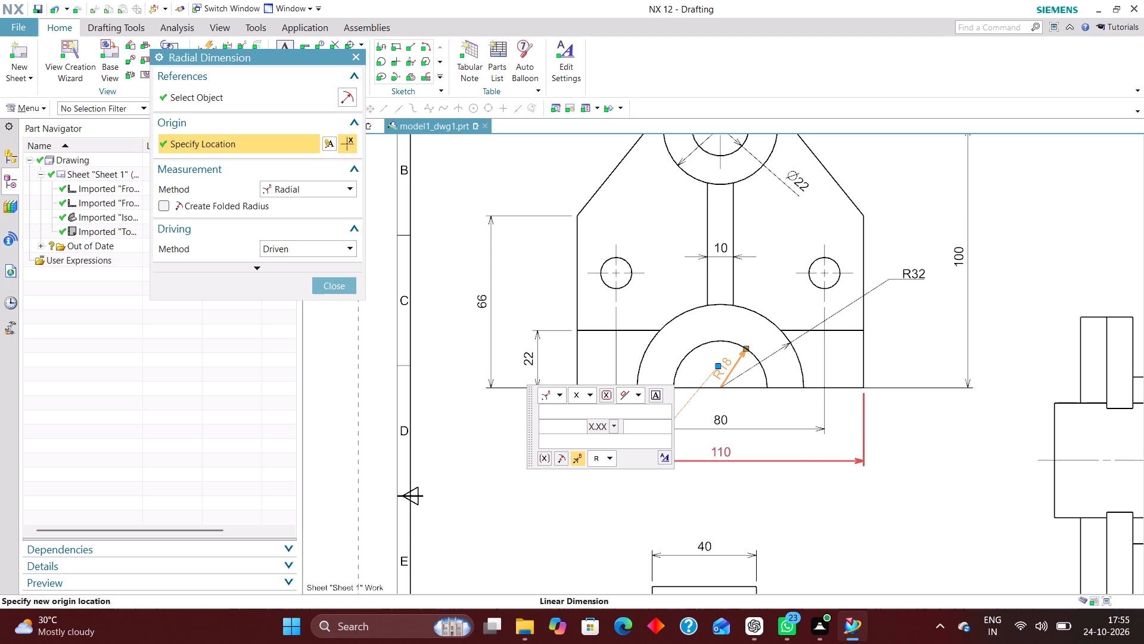
pyautogui.click(669, 459)
pyautogui.click(456, 113)
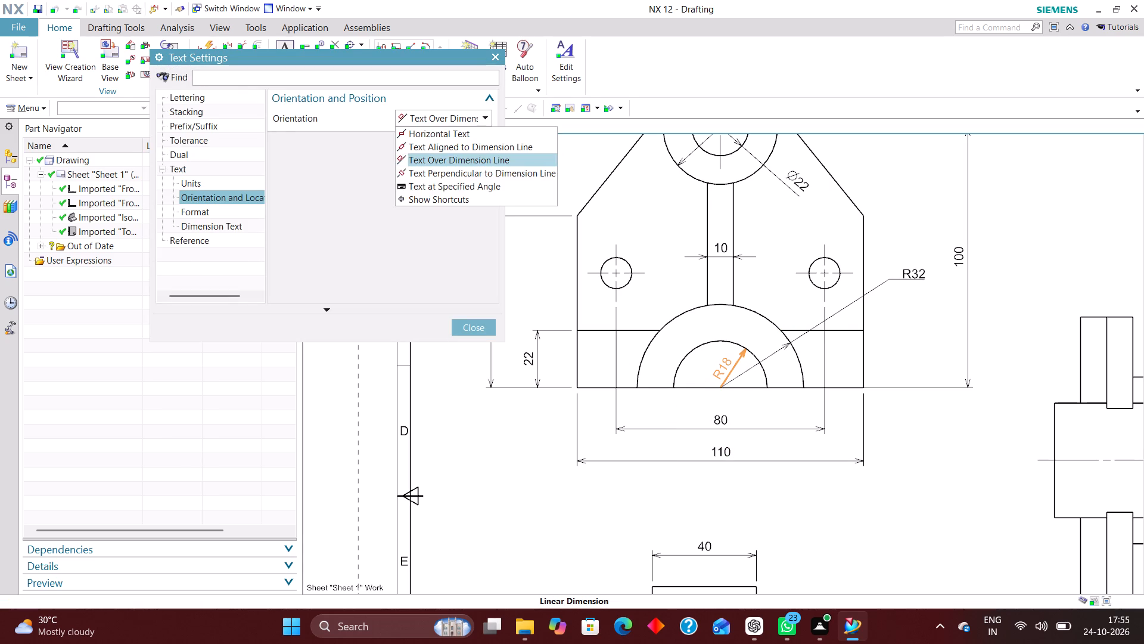
pyautogui.click(455, 134)
pyautogui.click(474, 136)
pyautogui.click(470, 159)
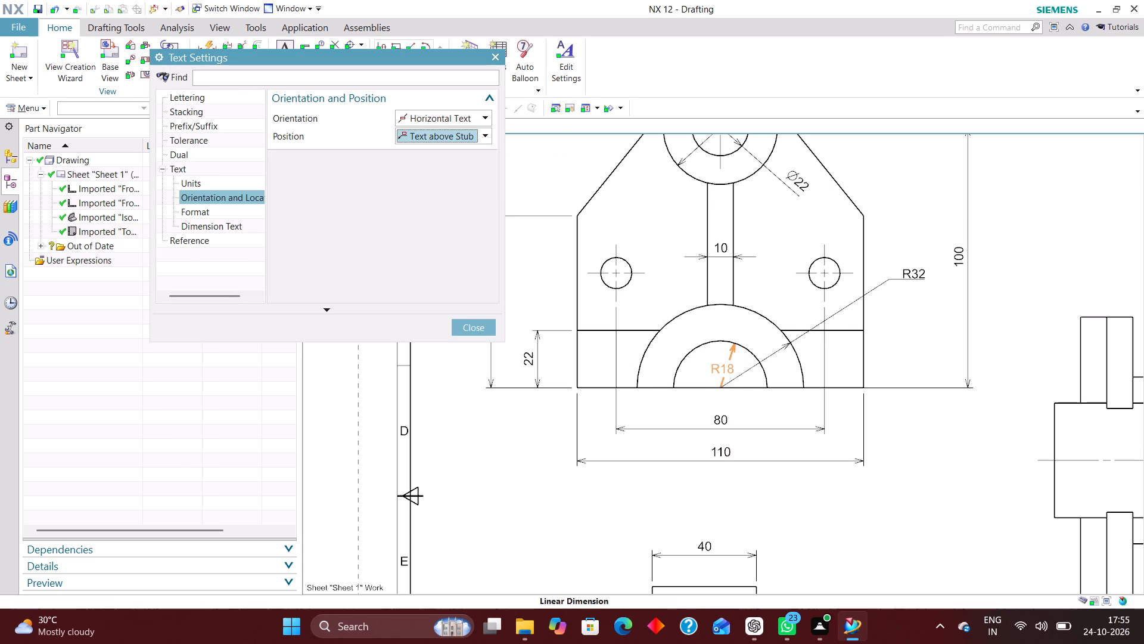
pyautogui.click(483, 329)
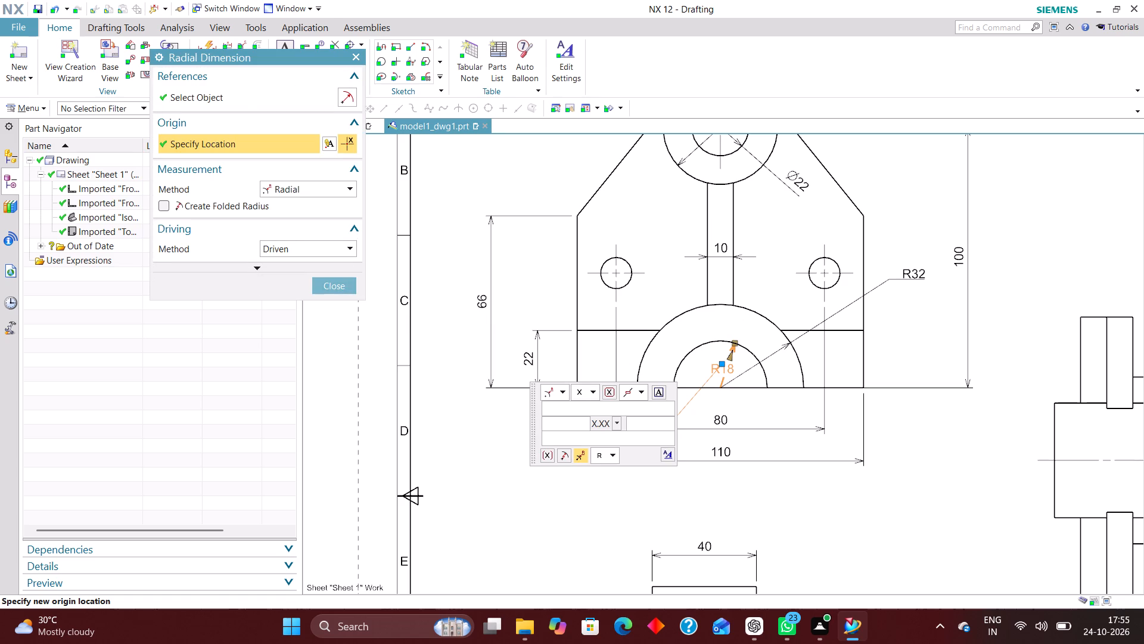
pyautogui.click(325, 286)
# Move the inner arc's radius dimension outside the plate's side edge, below the outer arc's radius dimension.
pyautogui.moveTo(728, 361); pyautogui.dragTo(769, 337)
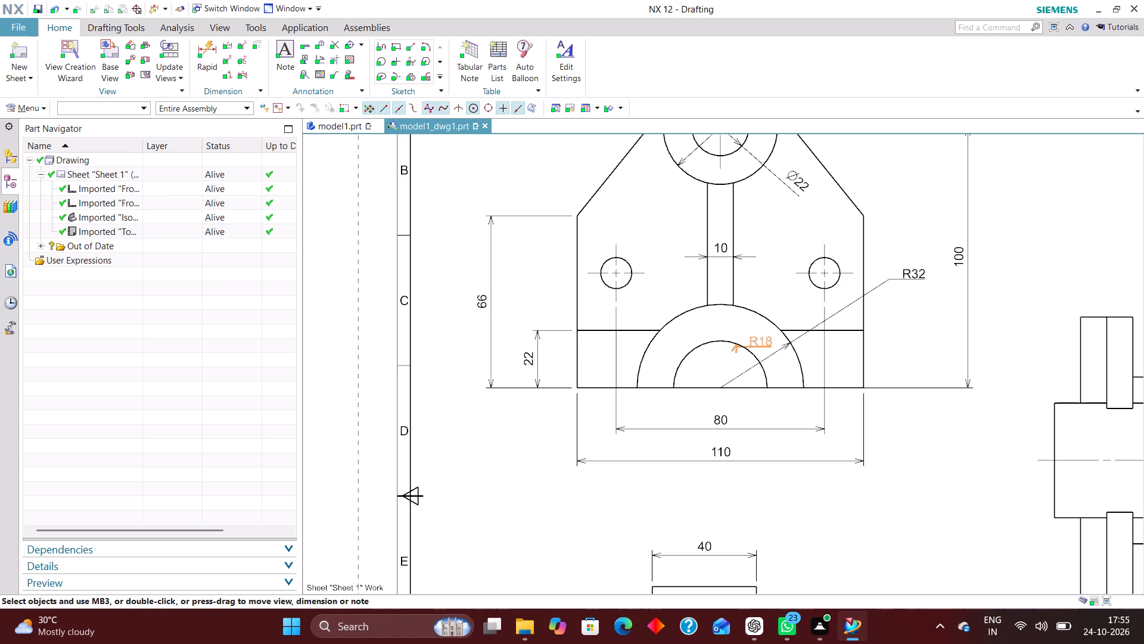
pyautogui.moveTo(769, 337); pyautogui.dragTo(905, 336)
# Using the Diametral method, dimension the left mounting hole in the front view, placing the text just above the hole.
pyautogui.scroll(-2, 680, 355)
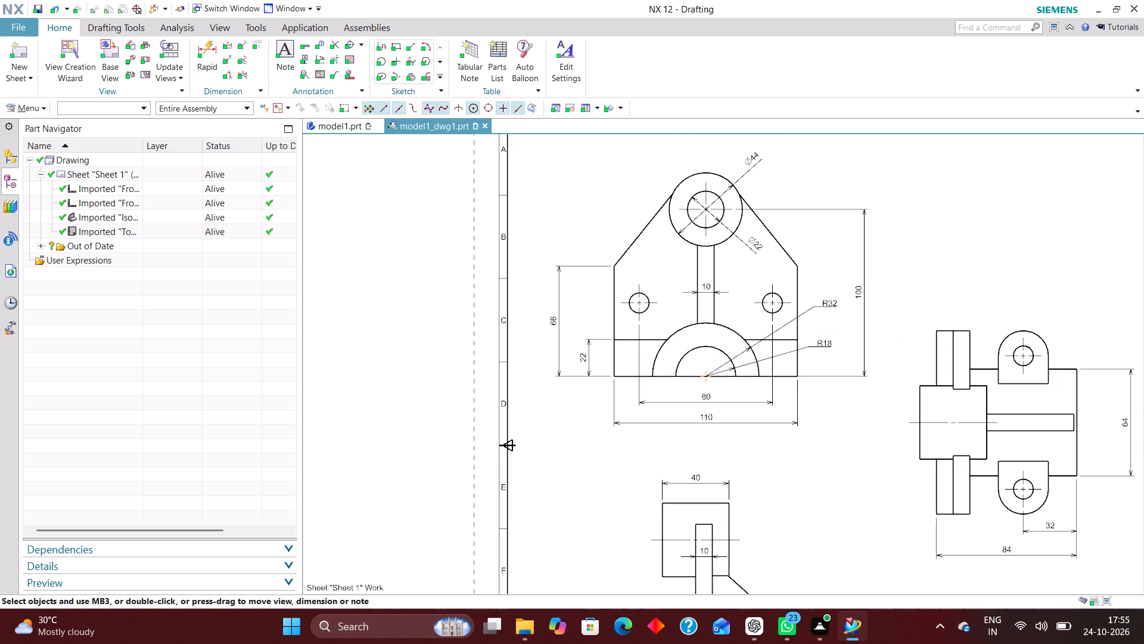
pyautogui.scroll(-2, 726, 292)
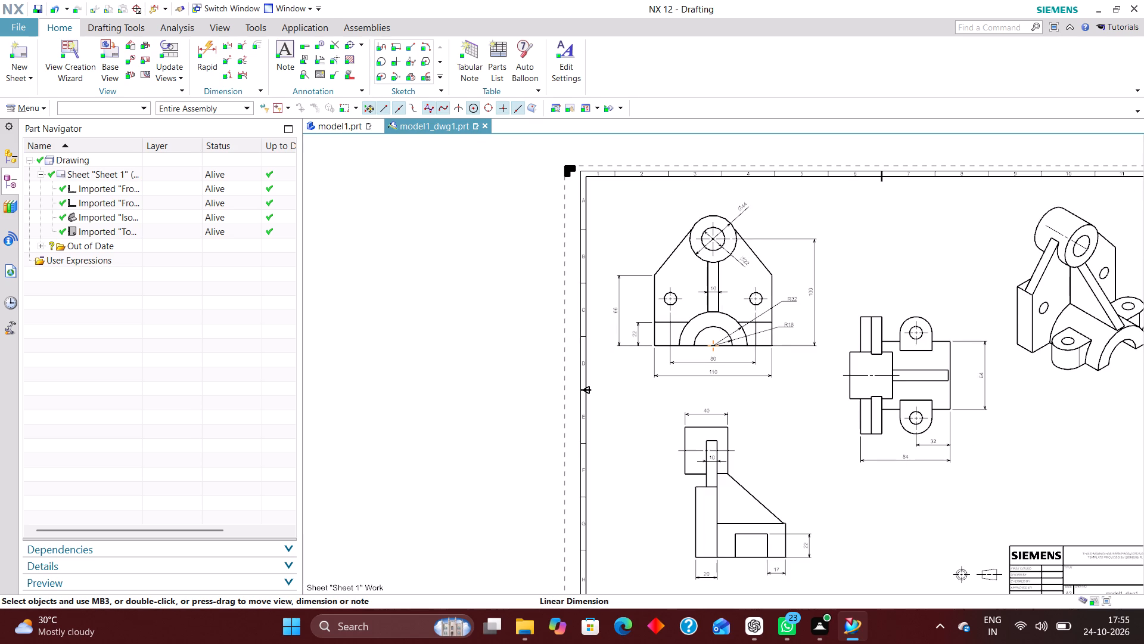
pyautogui.scroll(3, 658, 312)
pyautogui.scroll(-2, 581, 309)
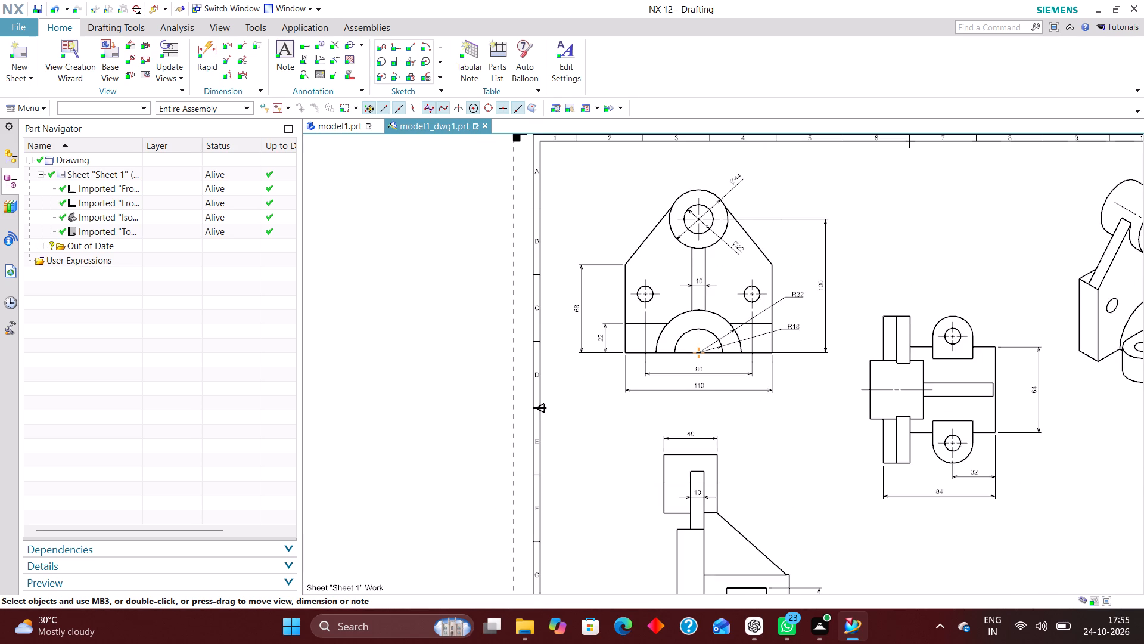
pyautogui.scroll(-1, 664, 341)
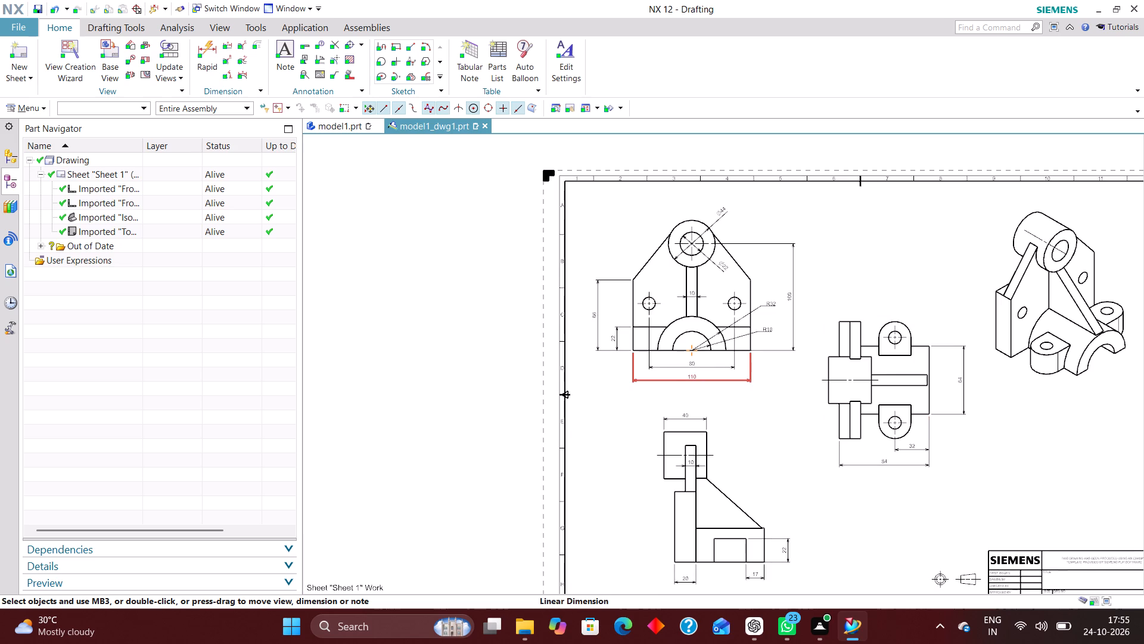
pyautogui.scroll(5, 647, 296)
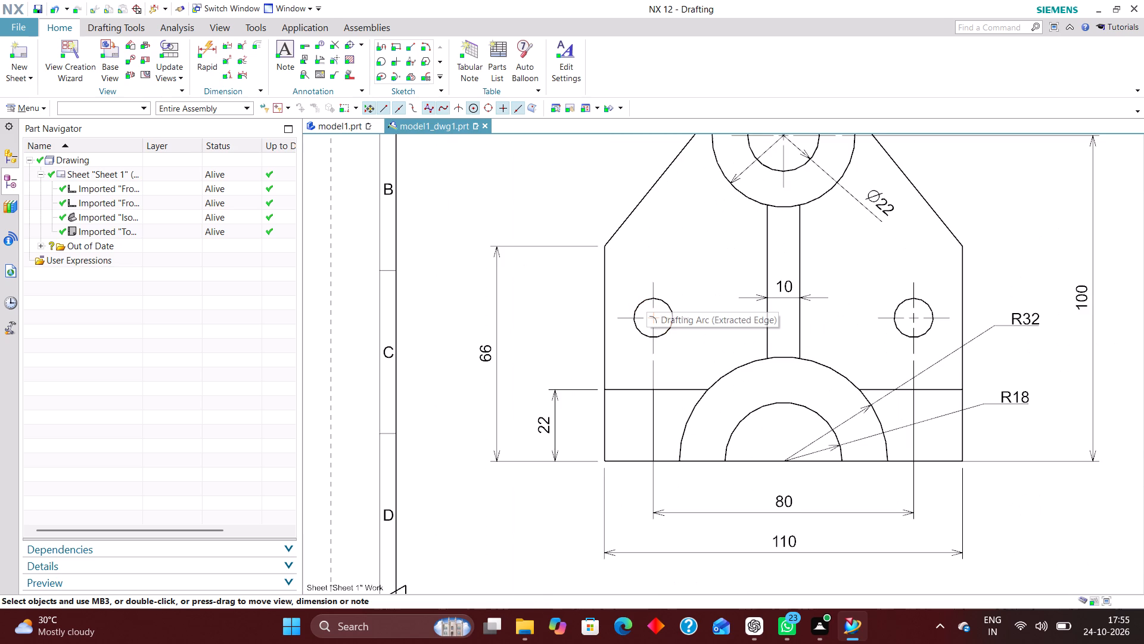
pyautogui.scroll(-3, 654, 258)
pyautogui.scroll(3, 682, 245)
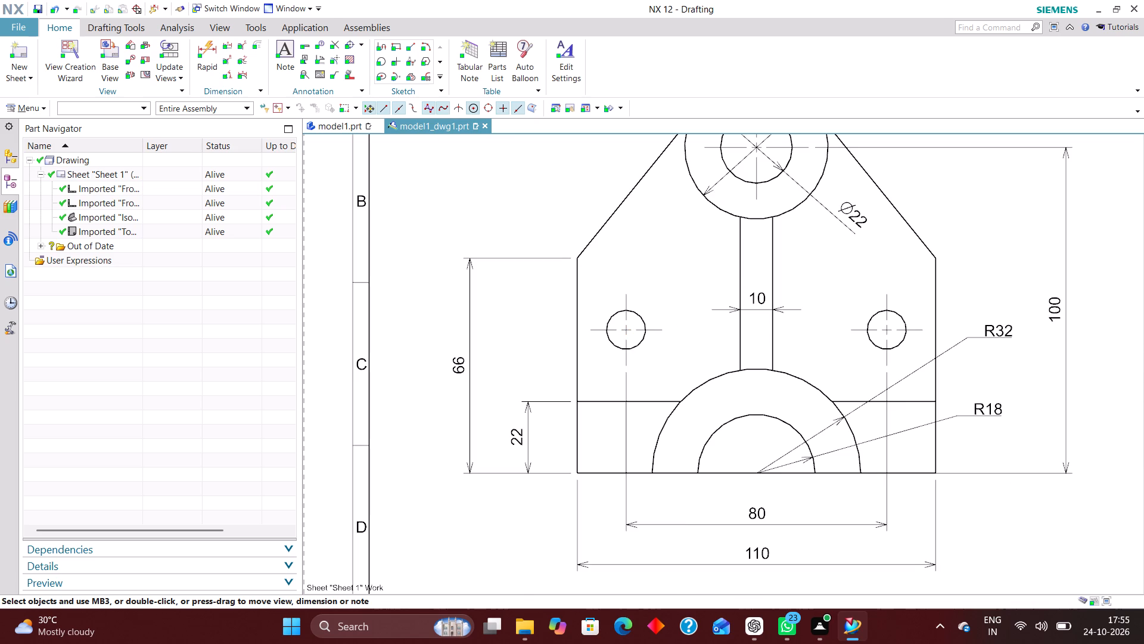
pyautogui.click(204, 40)
pyautogui.click(332, 197)
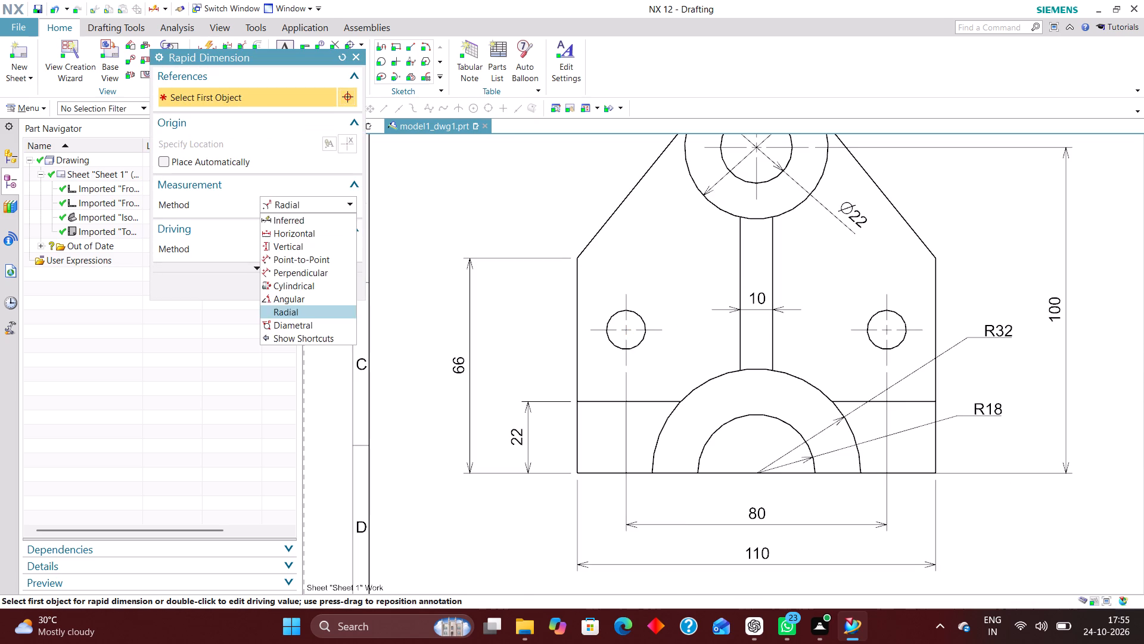
pyautogui.click(307, 324)
pyautogui.scroll(1, 626, 317)
pyautogui.click(611, 312)
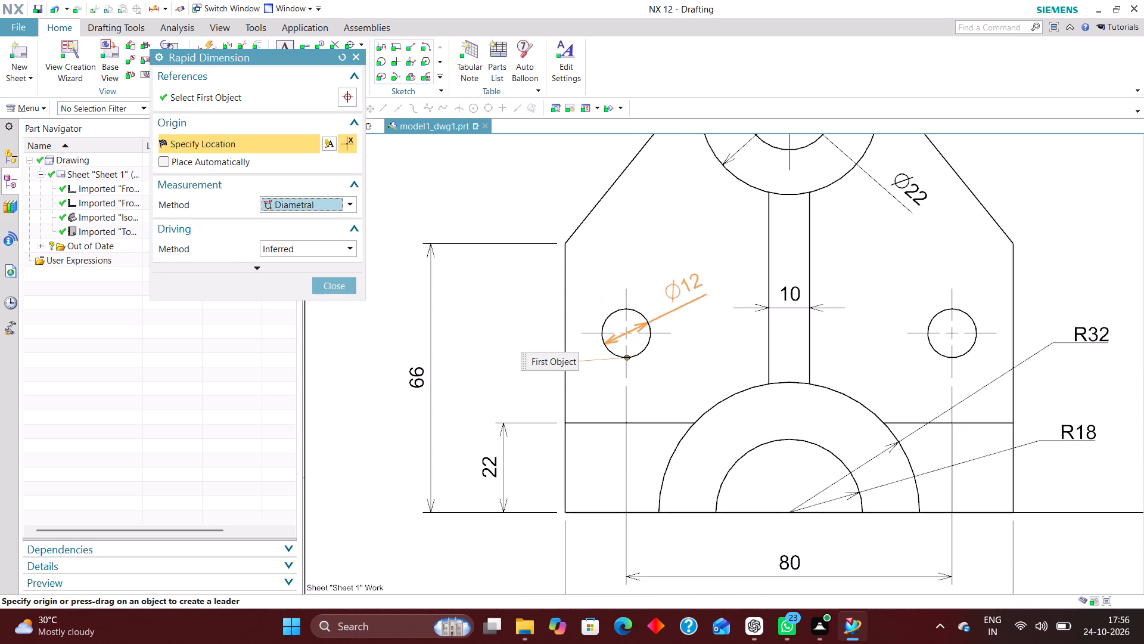
pyautogui.click(672, 277)
# Using the Diametral method, dimension the hole in the lower lug of the top view and finish dimensioning.
pyautogui.scroll(-3, 620, 278)
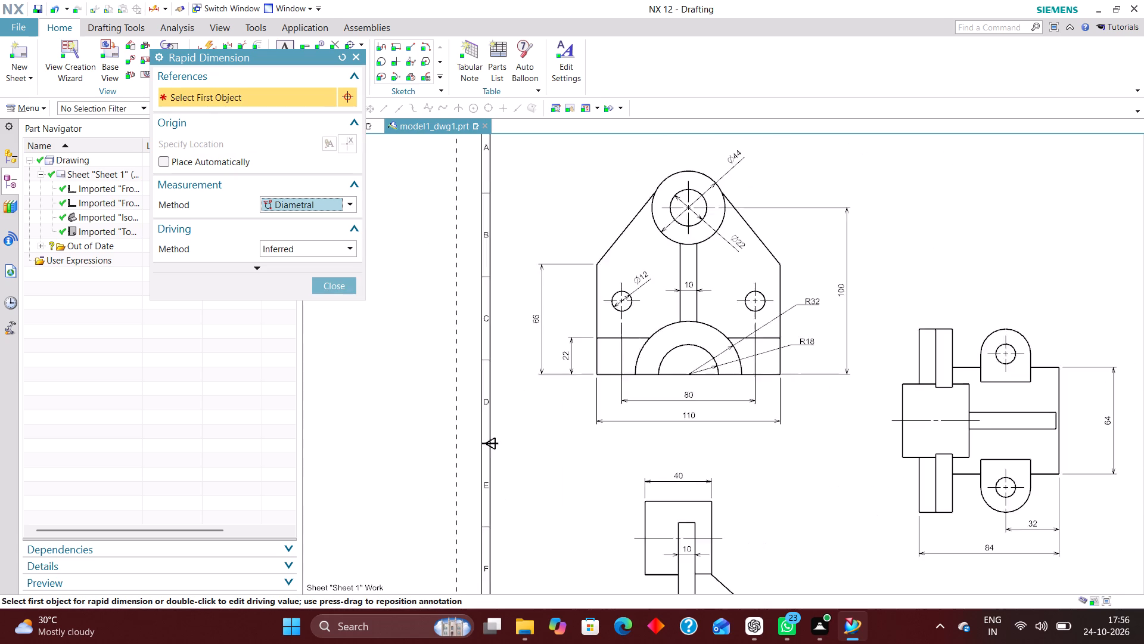
pyautogui.scroll(-6, 618, 278)
pyautogui.scroll(4, 739, 343)
pyautogui.scroll(-3, 678, 331)
pyautogui.scroll(5, 754, 349)
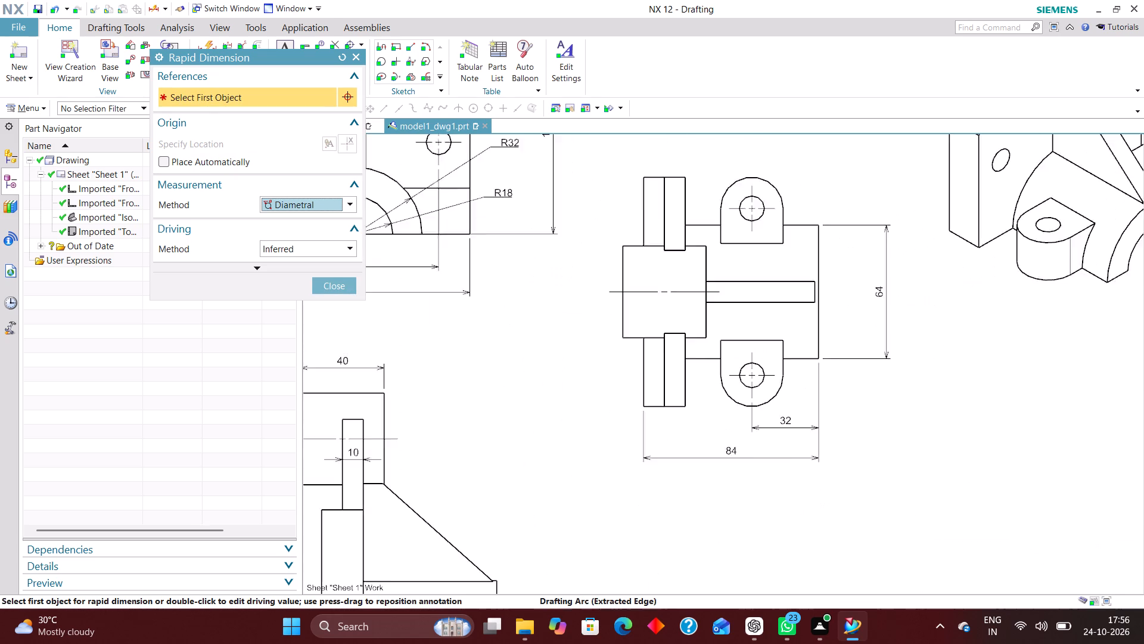
pyautogui.click(762, 374)
pyautogui.click(769, 348)
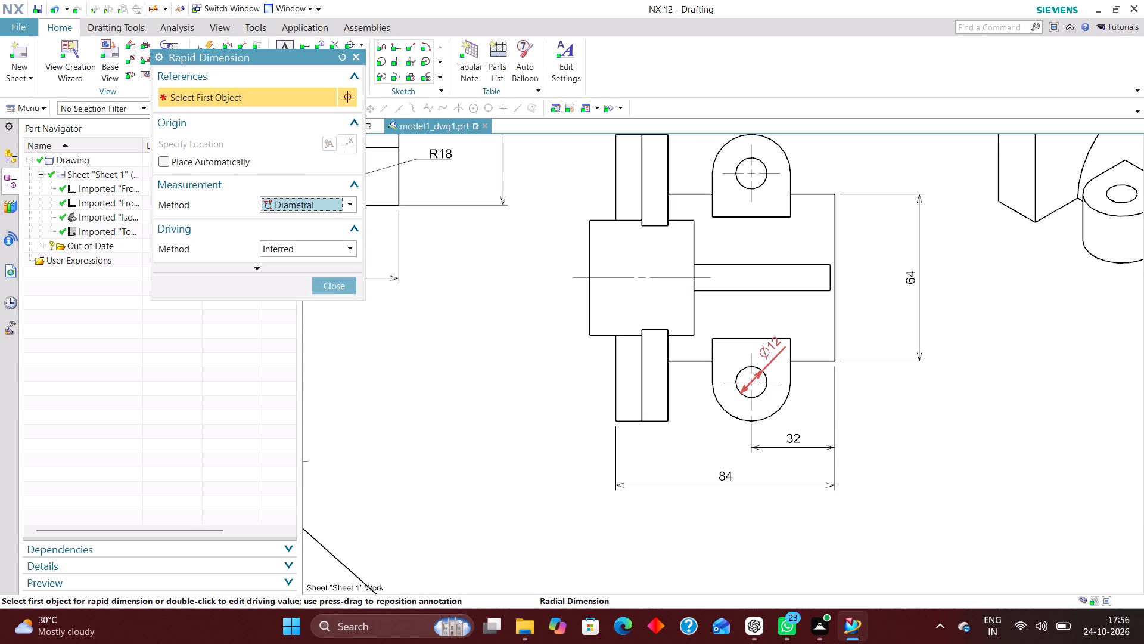
pyautogui.click(339, 287)
# In the model part, change the diameter of the upright plate's mounting hole feature to 15 mm.
pyautogui.scroll(-3, 580, 387)
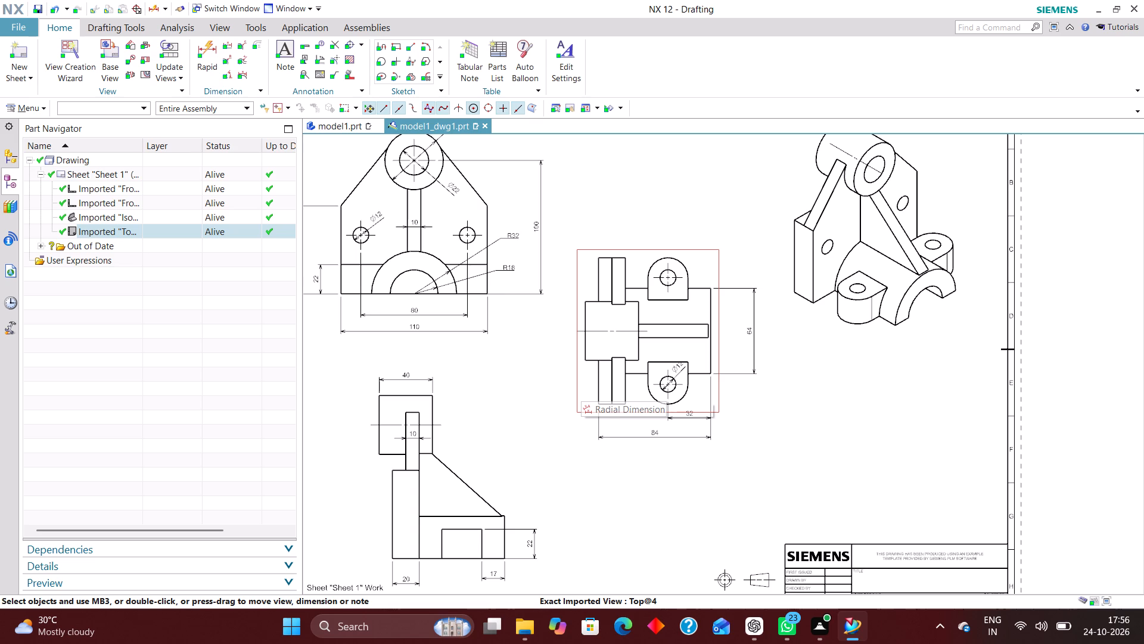
pyautogui.click(347, 129)
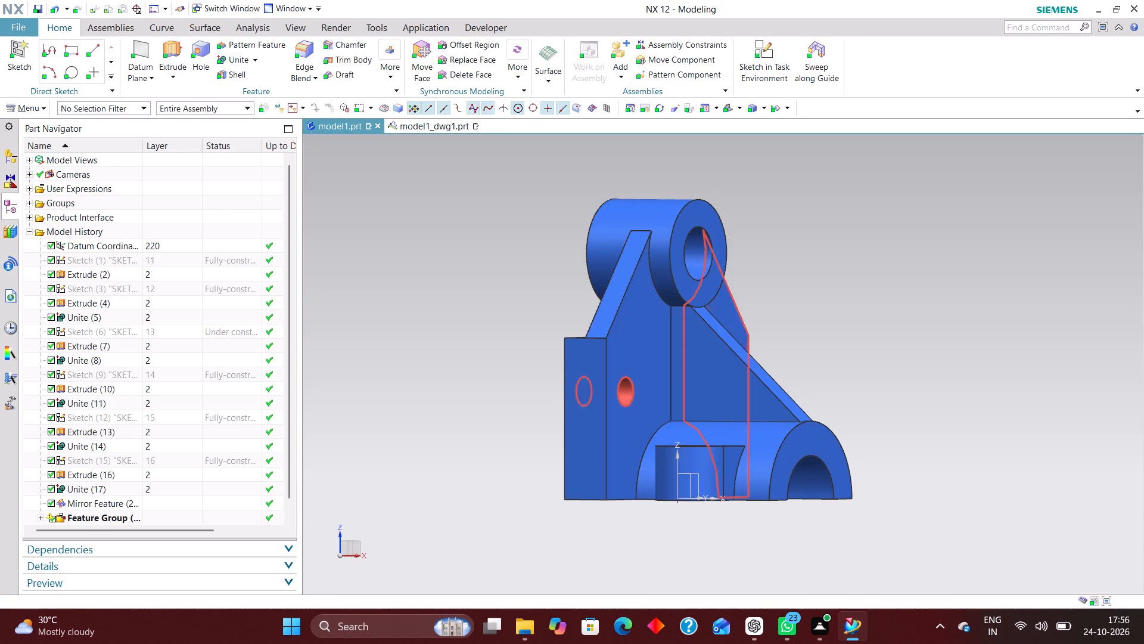
pyautogui.doubleClick(628, 392)
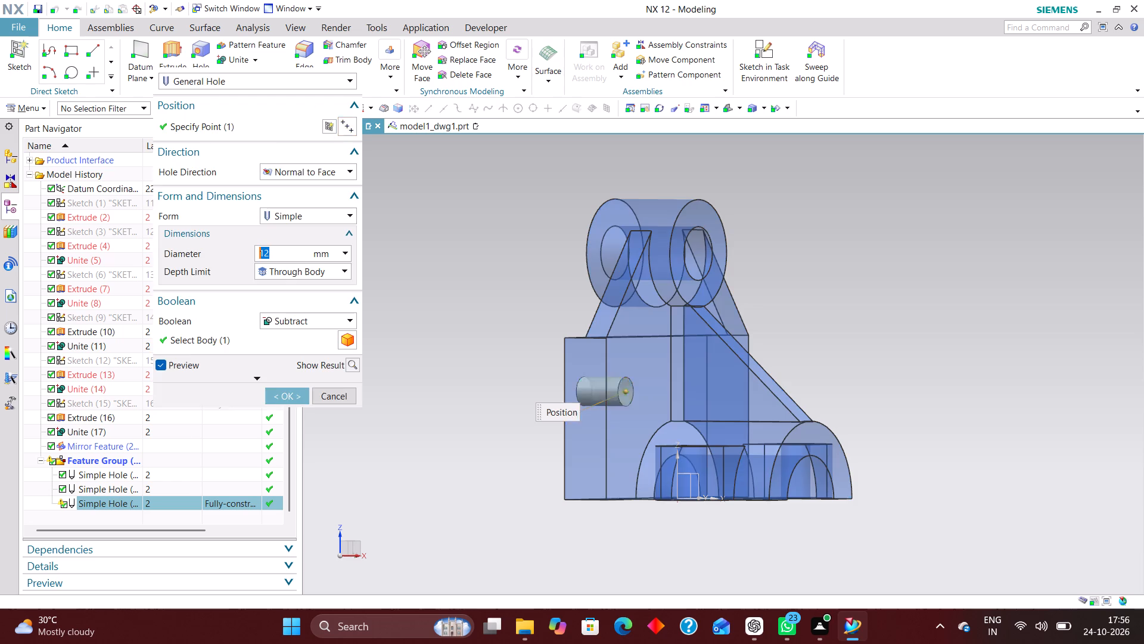
pyautogui.write('15')
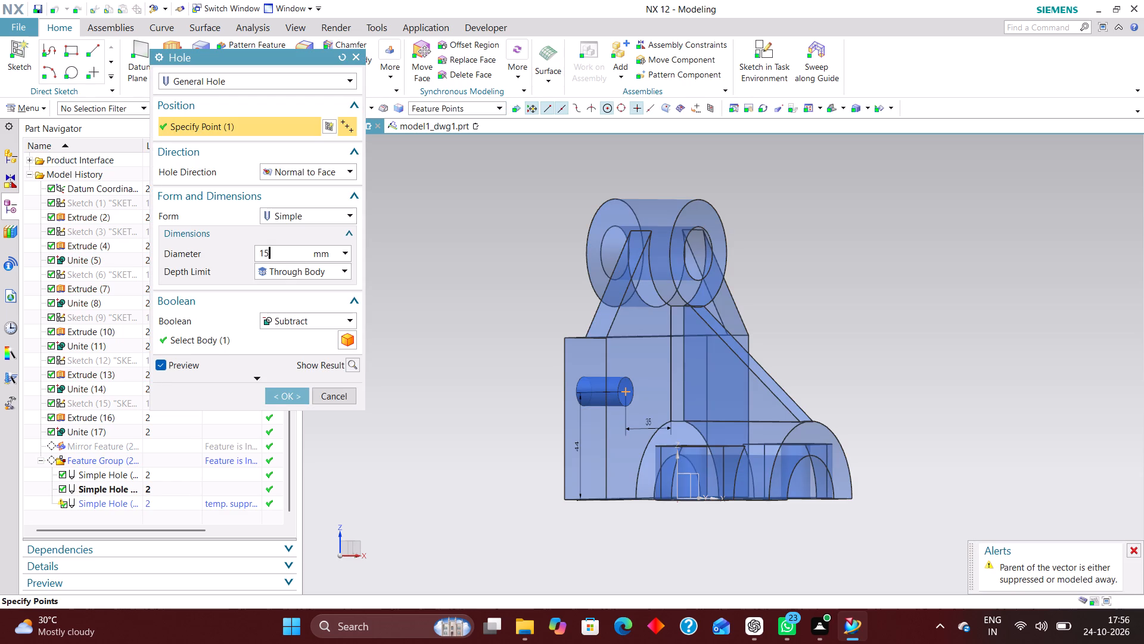
pyautogui.press('Return')
pyautogui.click(278, 396)
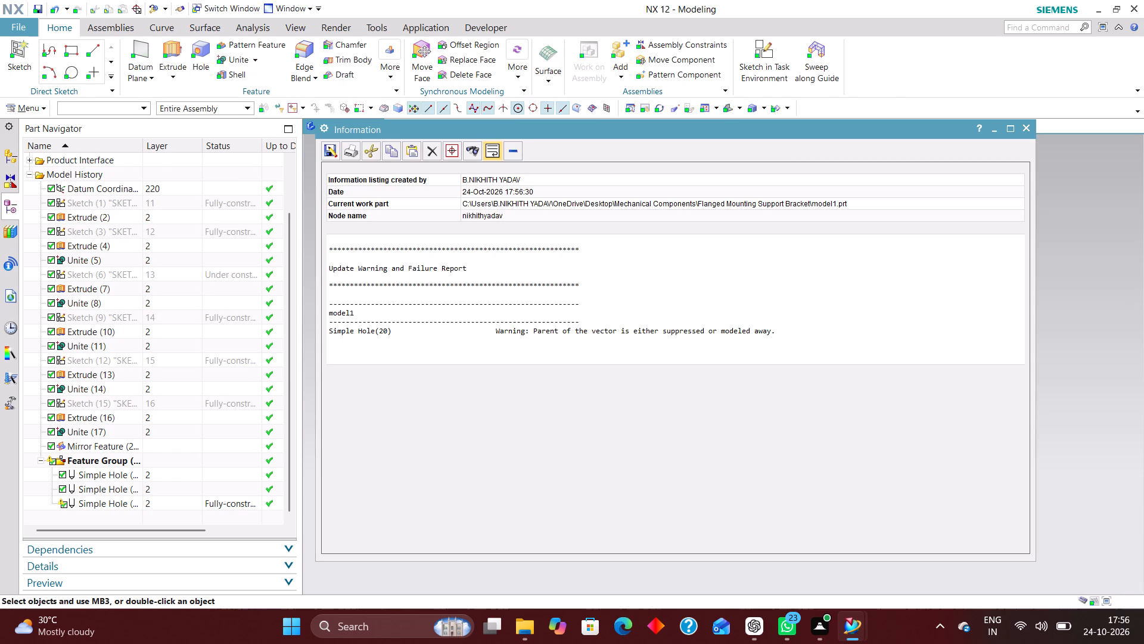
pyautogui.click(1028, 125)
# Check the modified plate holes on the model and return to the drawing to bring its out-of-date views up to date.
pyautogui.moveTo(938, 373); pyautogui.dragTo(894, 391, button='middle')
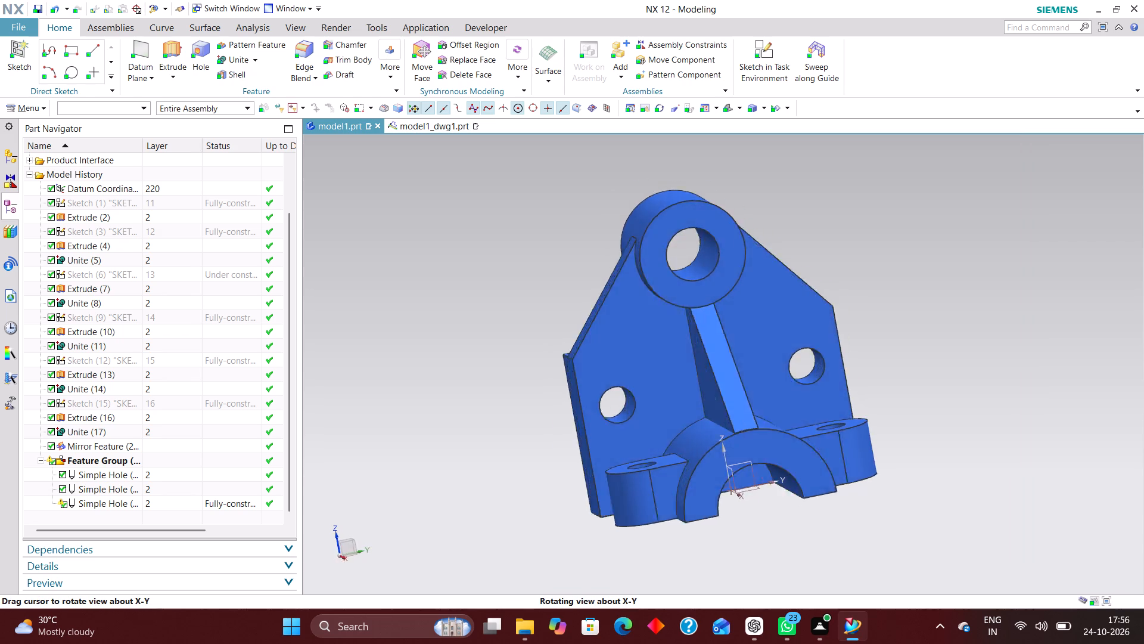
pyautogui.moveTo(894, 391); pyautogui.dragTo(903, 379, button='middle')
pyautogui.moveTo(909, 369); pyautogui.dragTo(912, 394, button='middle')
pyautogui.click(417, 121)
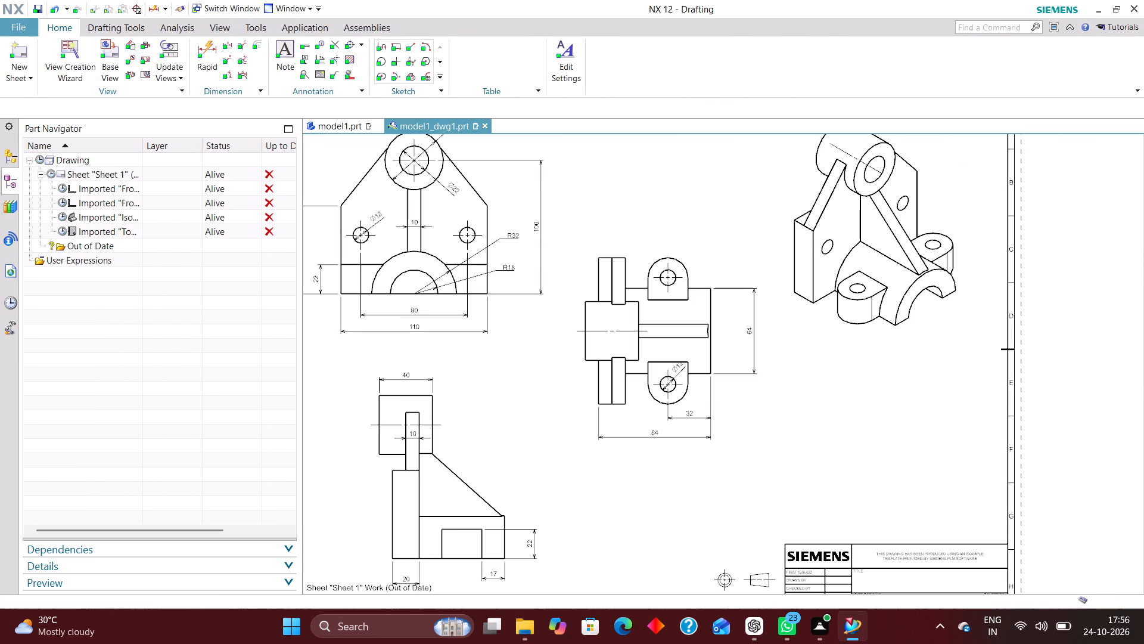
pyautogui.click(38, 156)
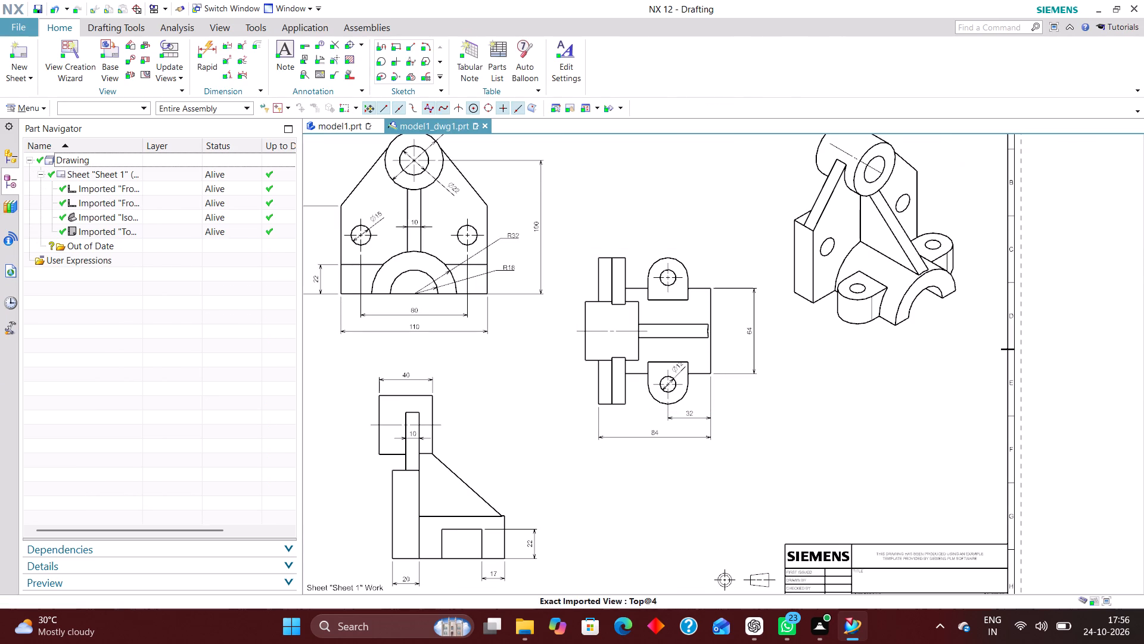
# Refresh the drawing sheet with Update Display and check the whole sheet.
pyautogui.rightClick(733, 392)
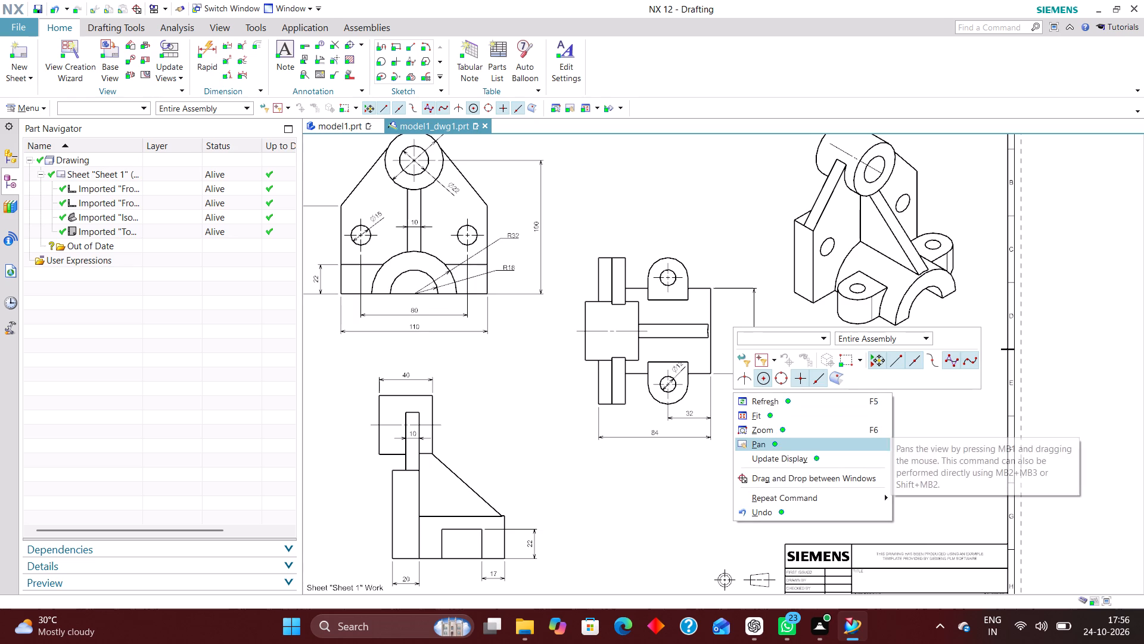
pyautogui.click(776, 456)
pyautogui.rightClick(735, 422)
pyautogui.click(767, 490)
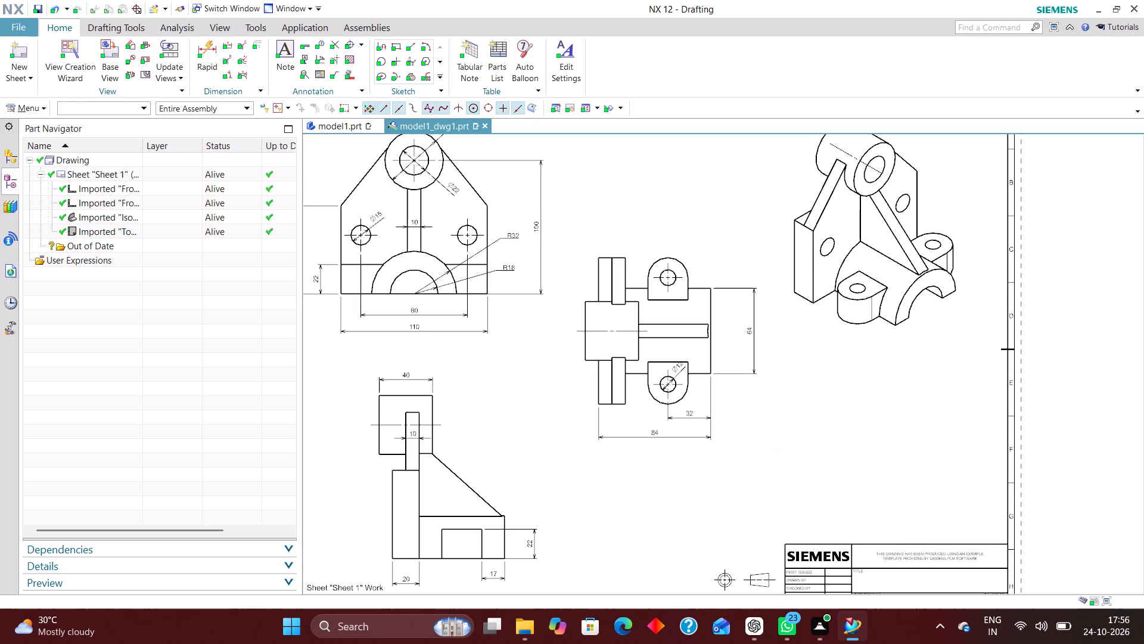
pyautogui.rightClick(761, 396)
pyautogui.click(798, 465)
pyautogui.scroll(12, 673, 392)
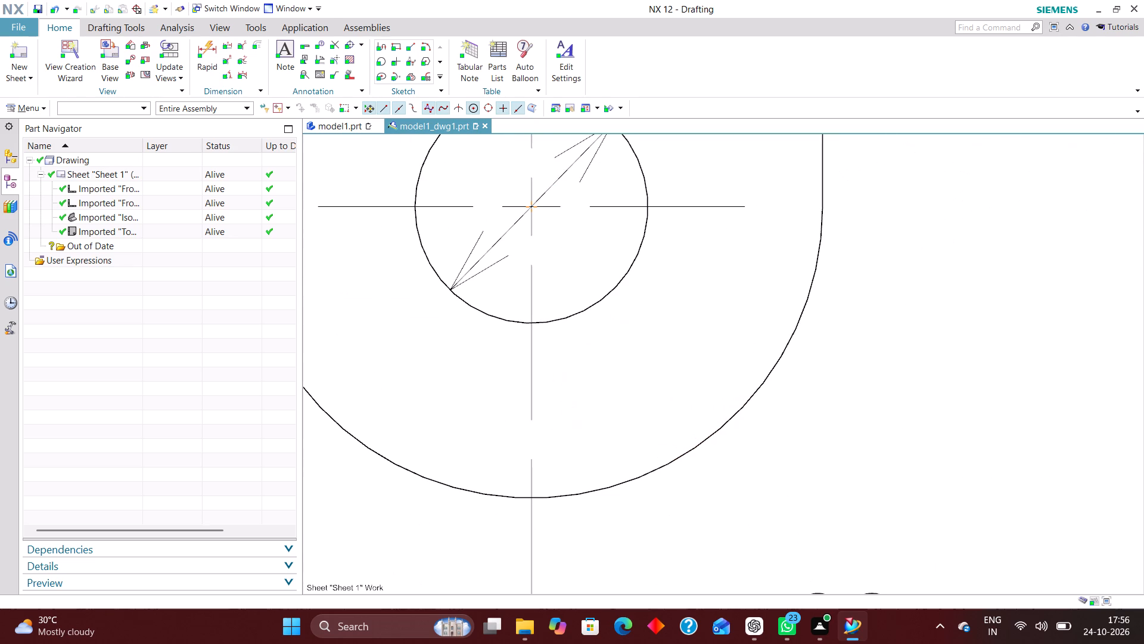
pyautogui.rightClick(854, 349)
pyautogui.click(894, 415)
pyautogui.scroll(-14, 803, 367)
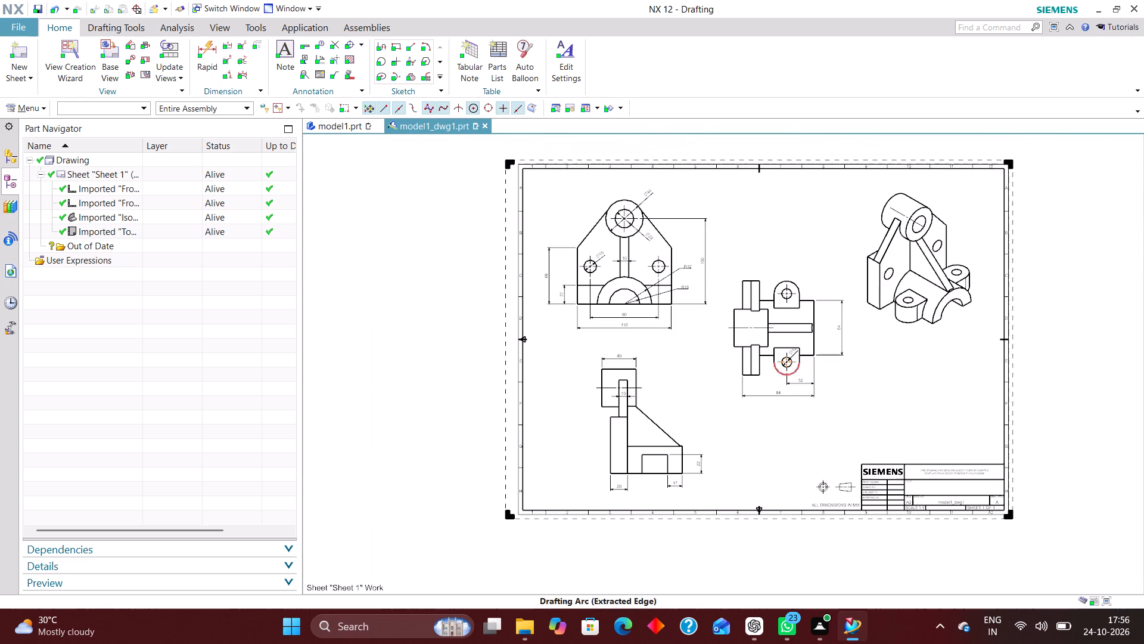
pyautogui.moveTo(894, 374); pyautogui.dragTo(785, 490, button='right')
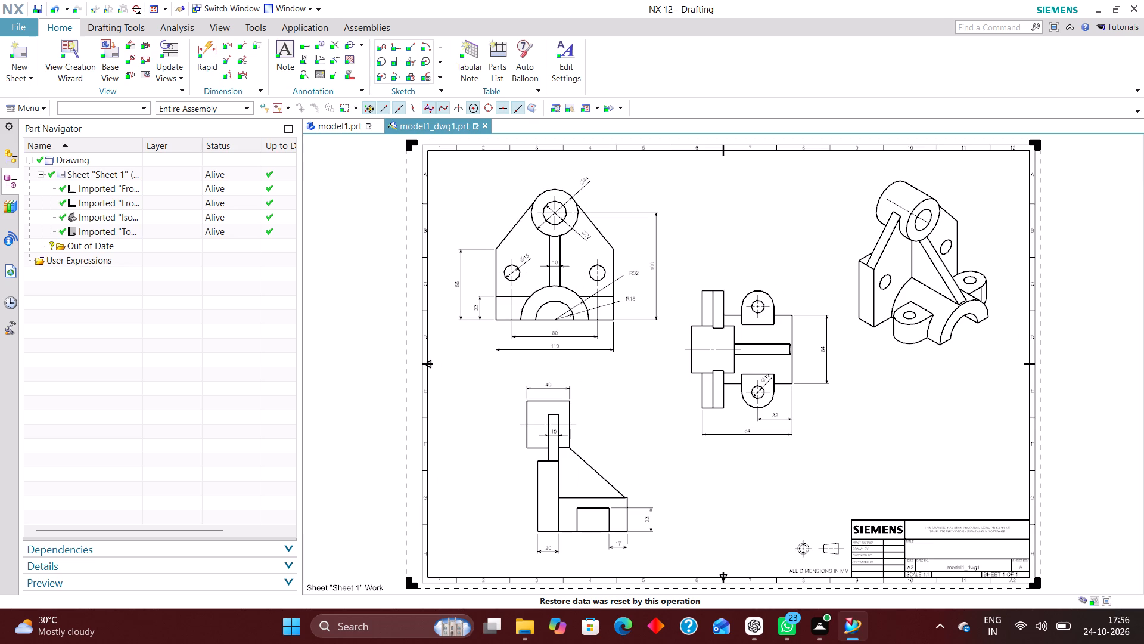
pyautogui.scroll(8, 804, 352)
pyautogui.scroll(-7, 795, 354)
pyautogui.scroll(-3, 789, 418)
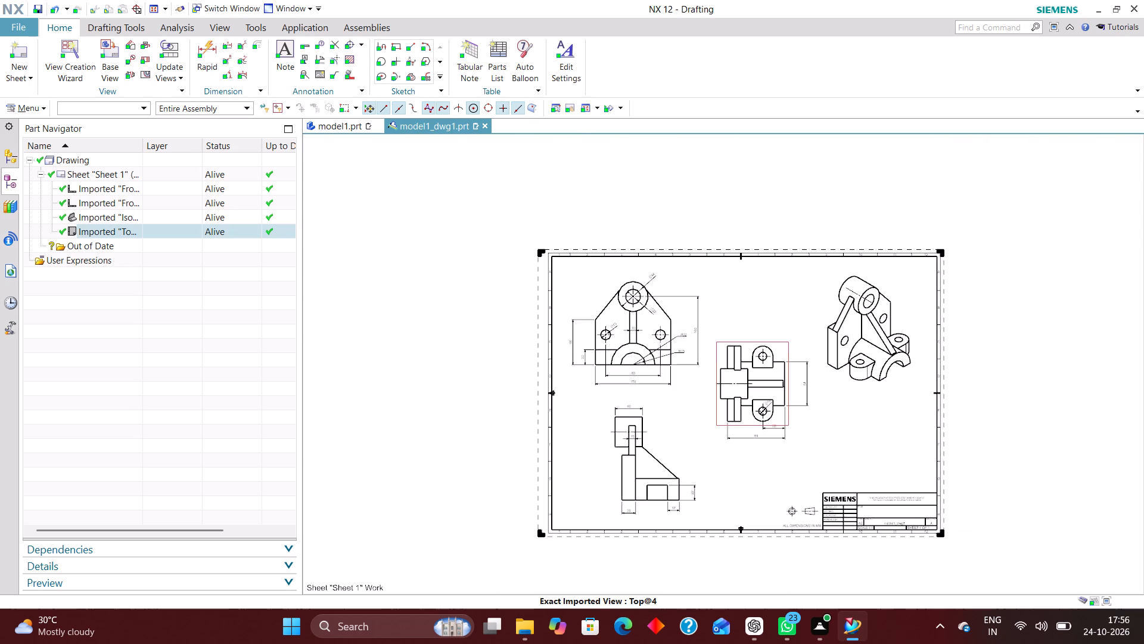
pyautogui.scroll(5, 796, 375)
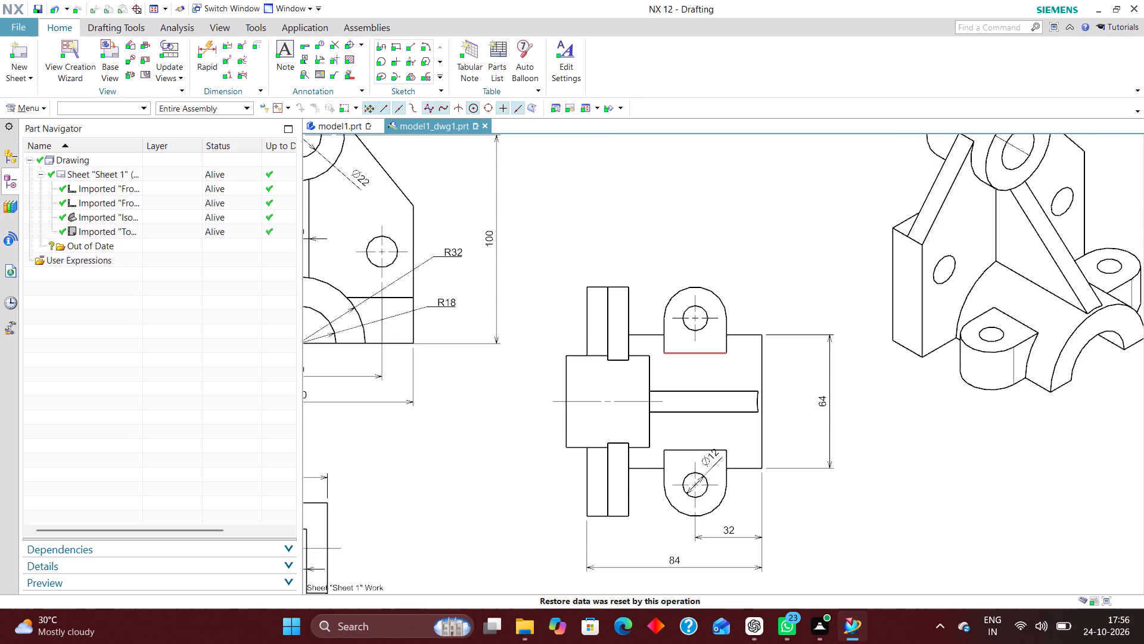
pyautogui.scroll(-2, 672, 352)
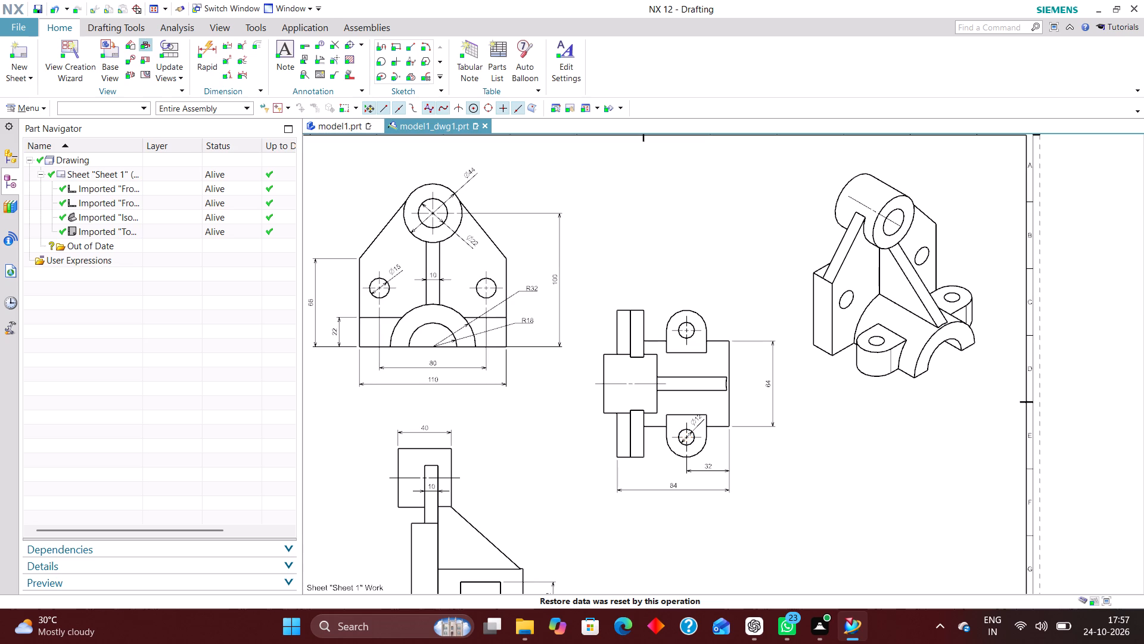
# Using Rapid Dimension with the Inferred method, dimension the vertical spacing between the two lug holes in the top view.
pyautogui.click(207, 42)
pyautogui.scroll(4, 690, 350)
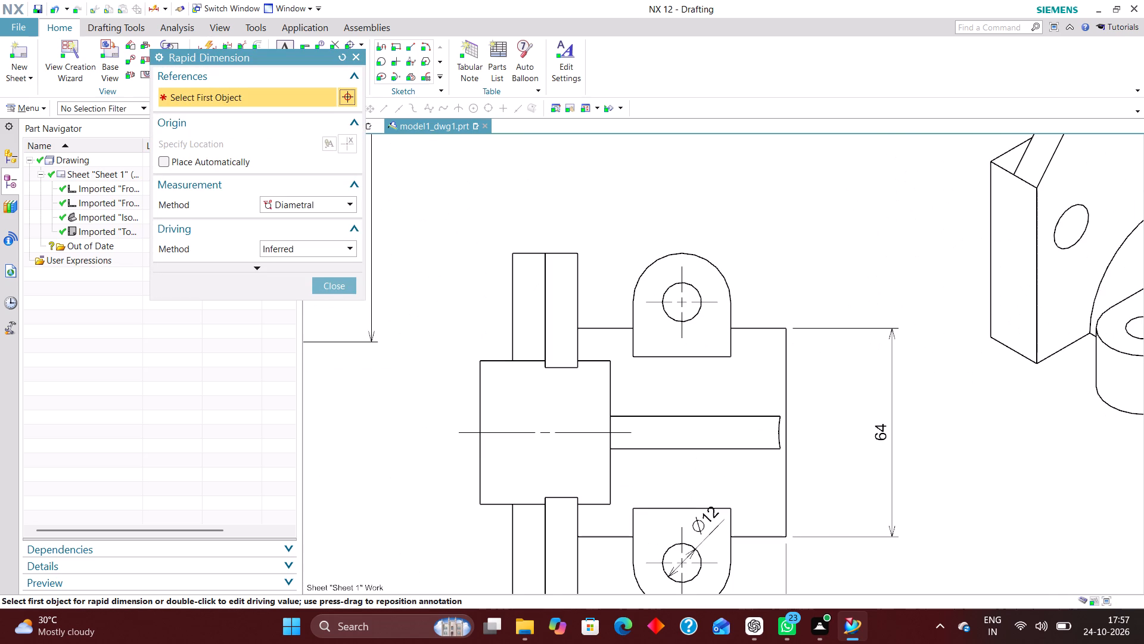
pyautogui.click(341, 200)
pyautogui.click(330, 222)
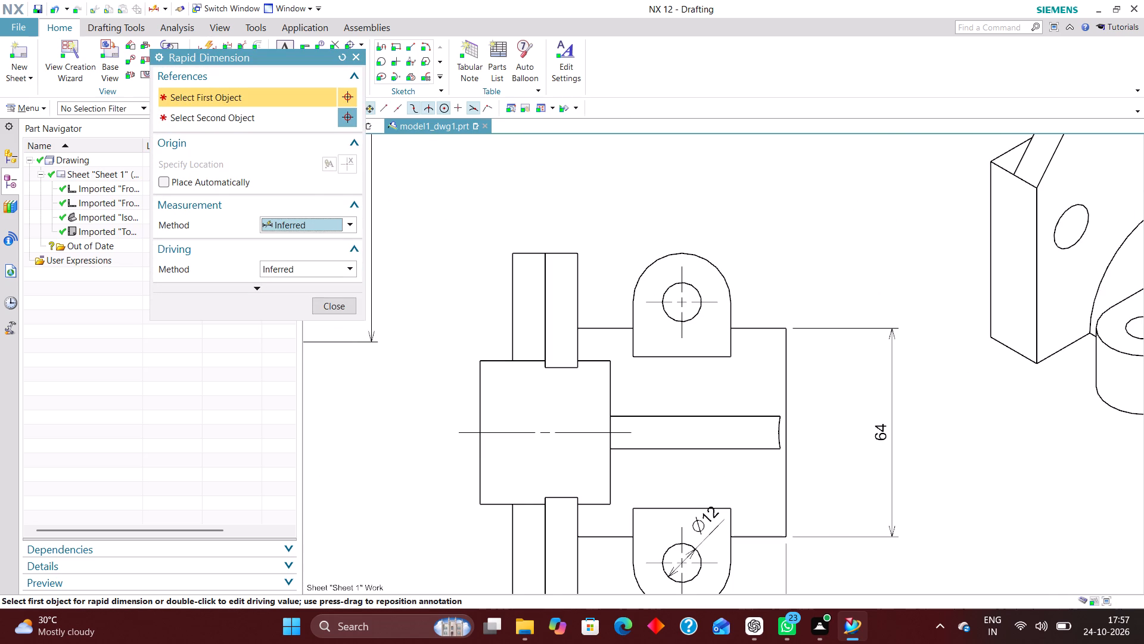
pyautogui.click(709, 301)
pyautogui.scroll(-4, 718, 268)
pyautogui.scroll(4, 708, 397)
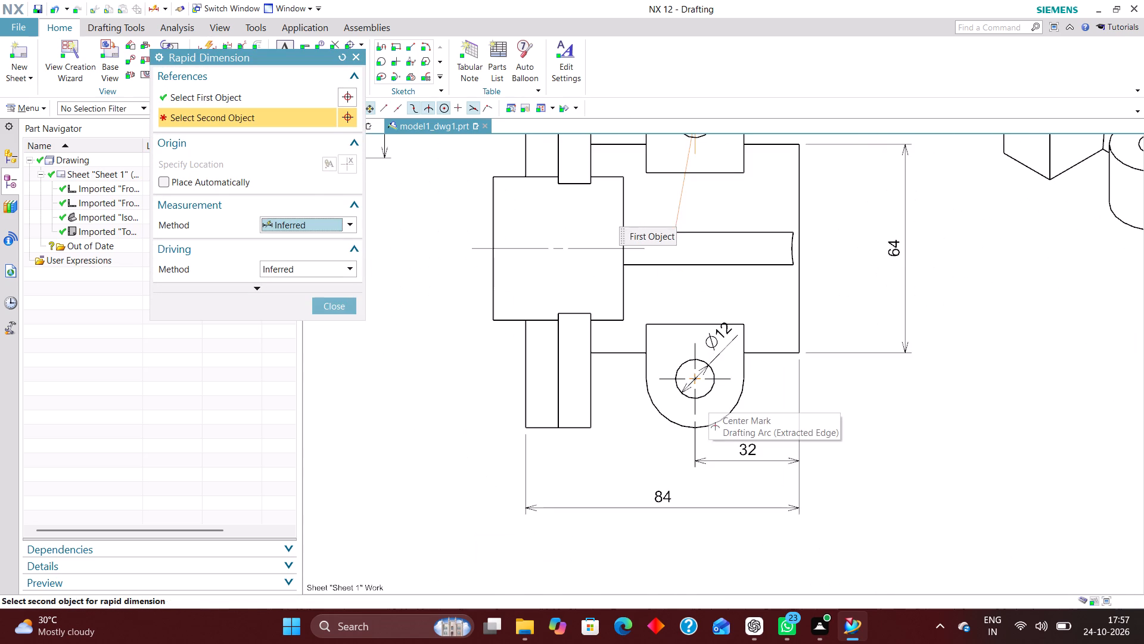
pyautogui.click(726, 377)
pyautogui.scroll(-4, 885, 376)
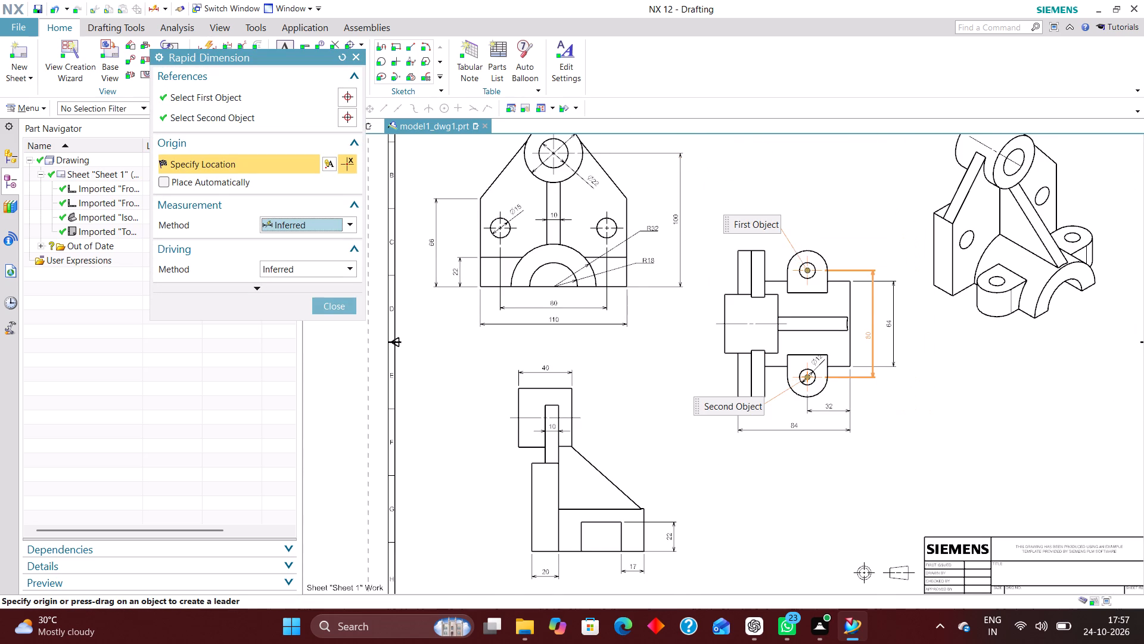
pyautogui.scroll(5, 900, 335)
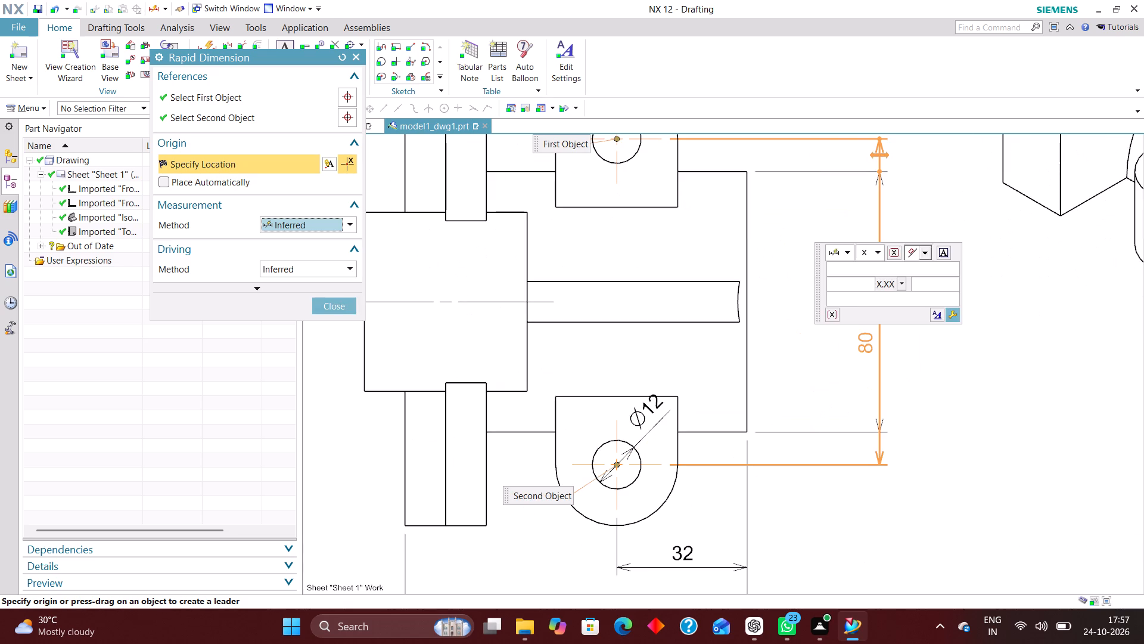
pyautogui.click(916, 349)
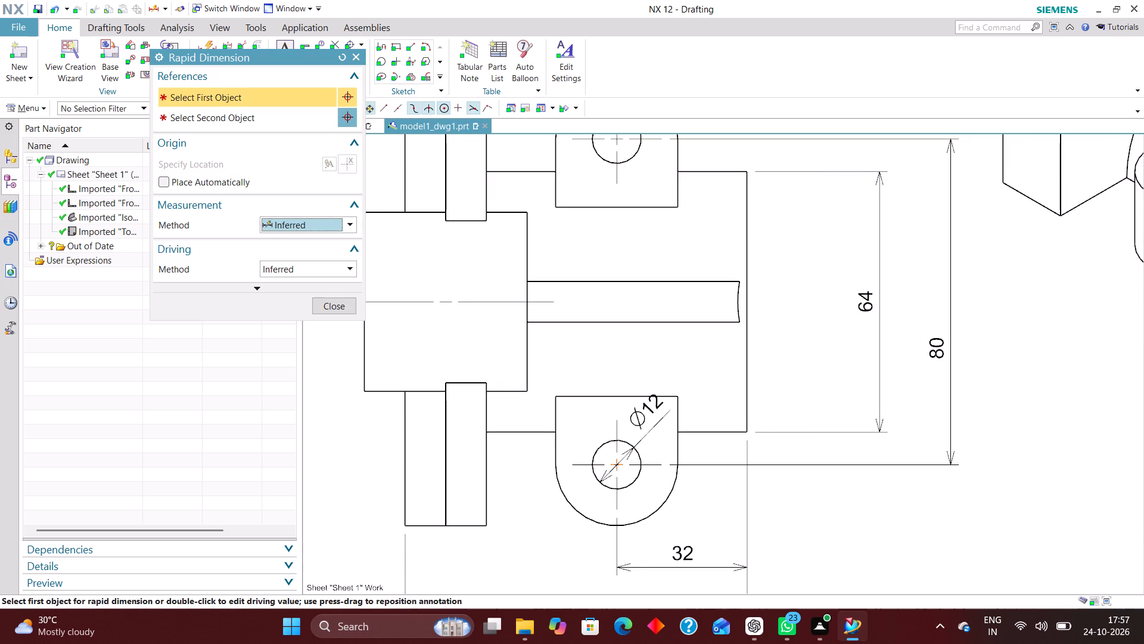
pyautogui.click(338, 302)
# Move the 64 and 80 dimensions of the top view closer to its outline, keeping them side by side.
pyautogui.moveTo(881, 312); pyautogui.dragTo(806, 316)
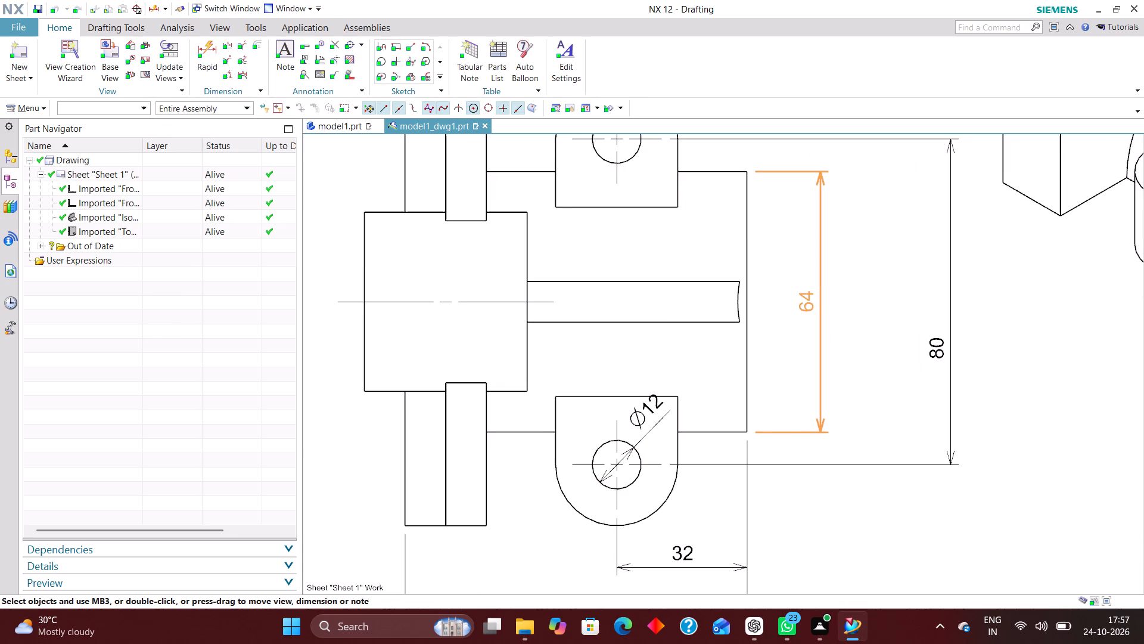
pyautogui.moveTo(806, 316); pyautogui.dragTo(788, 319)
pyautogui.moveTo(938, 354); pyautogui.dragTo(873, 315)
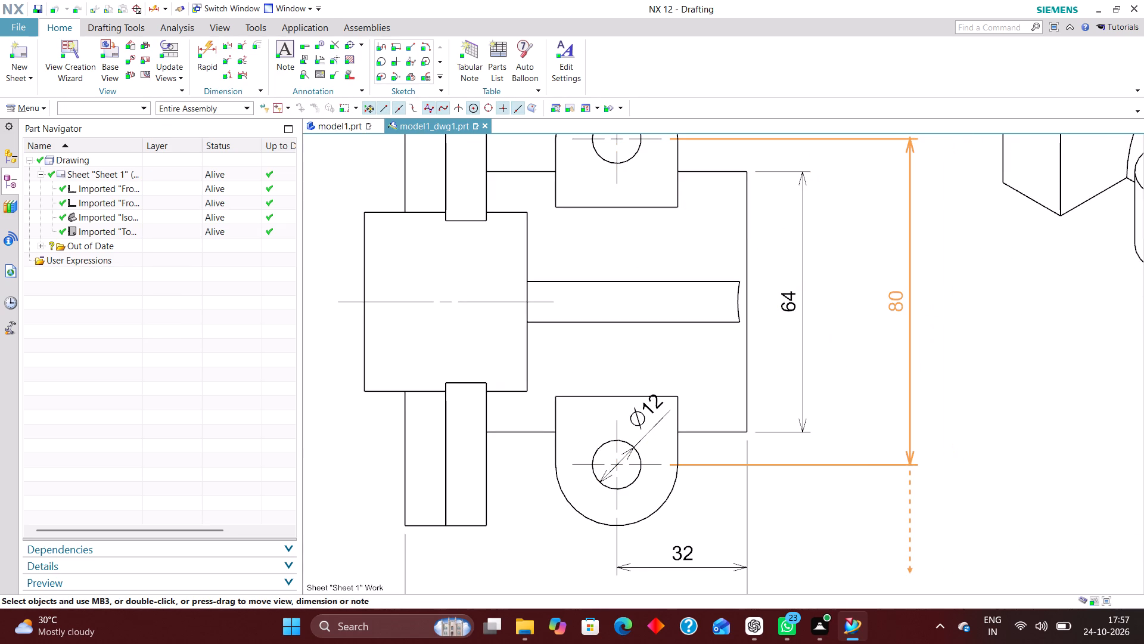
pyautogui.moveTo(873, 315); pyautogui.dragTo(838, 330)
# Review the front, top and side views on the sheet for missing dimensions.
pyautogui.scroll(-2, 881, 431)
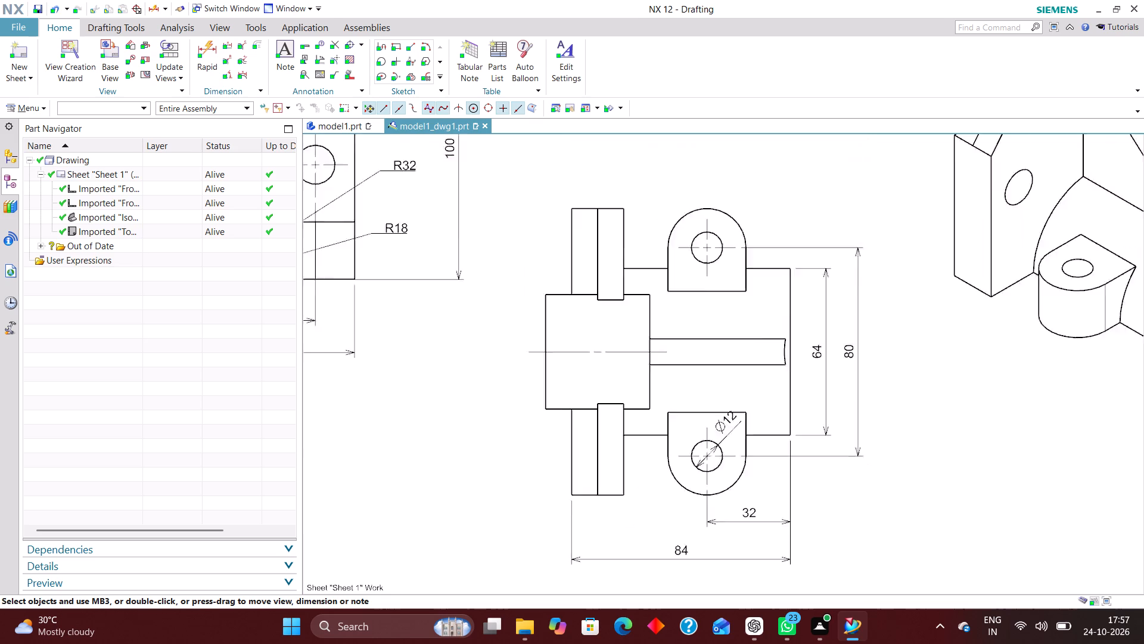
pyautogui.scroll(-2, 856, 449)
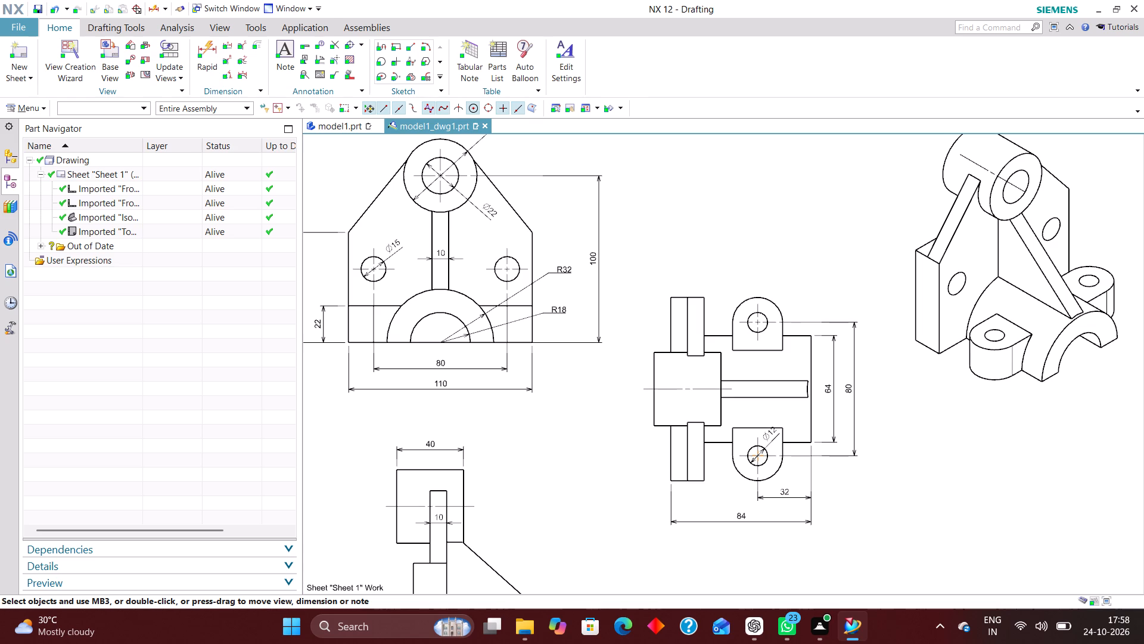
pyautogui.scroll(-1, 639, 367)
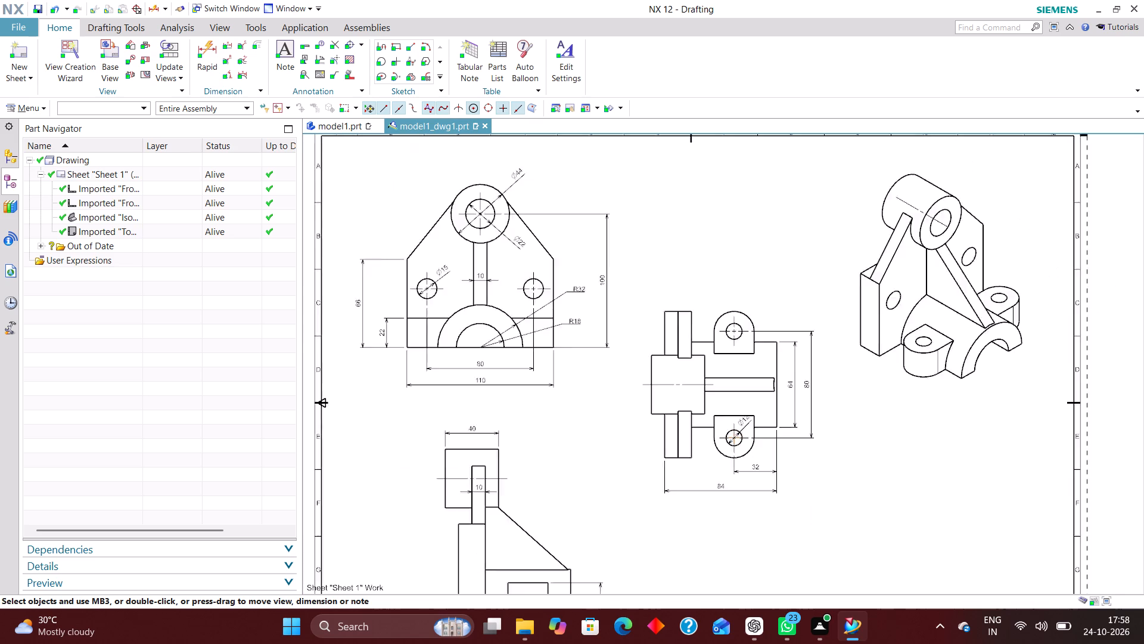
pyautogui.scroll(-2, 640, 369)
pyautogui.scroll(4, 546, 528)
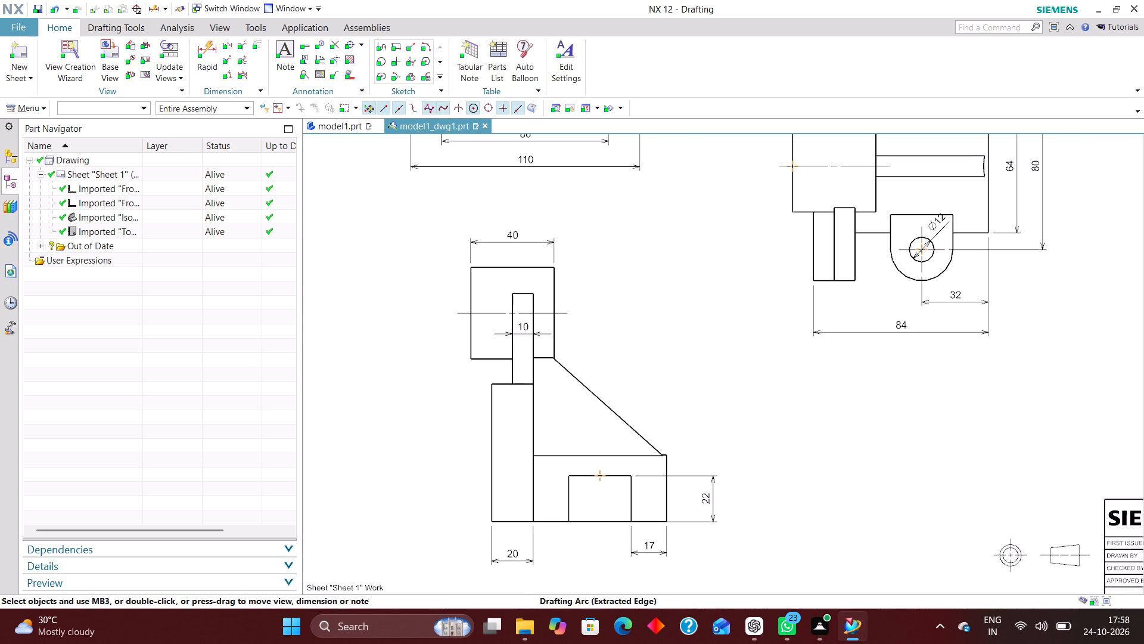
pyautogui.scroll(-1, 586, 519)
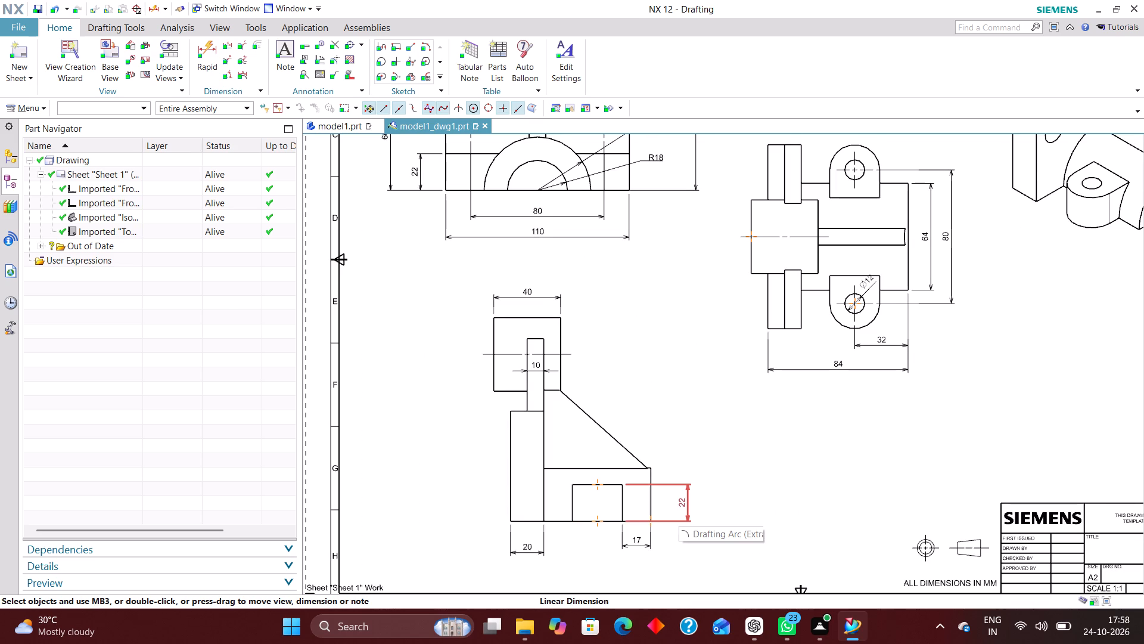
pyautogui.scroll(-1, 705, 550)
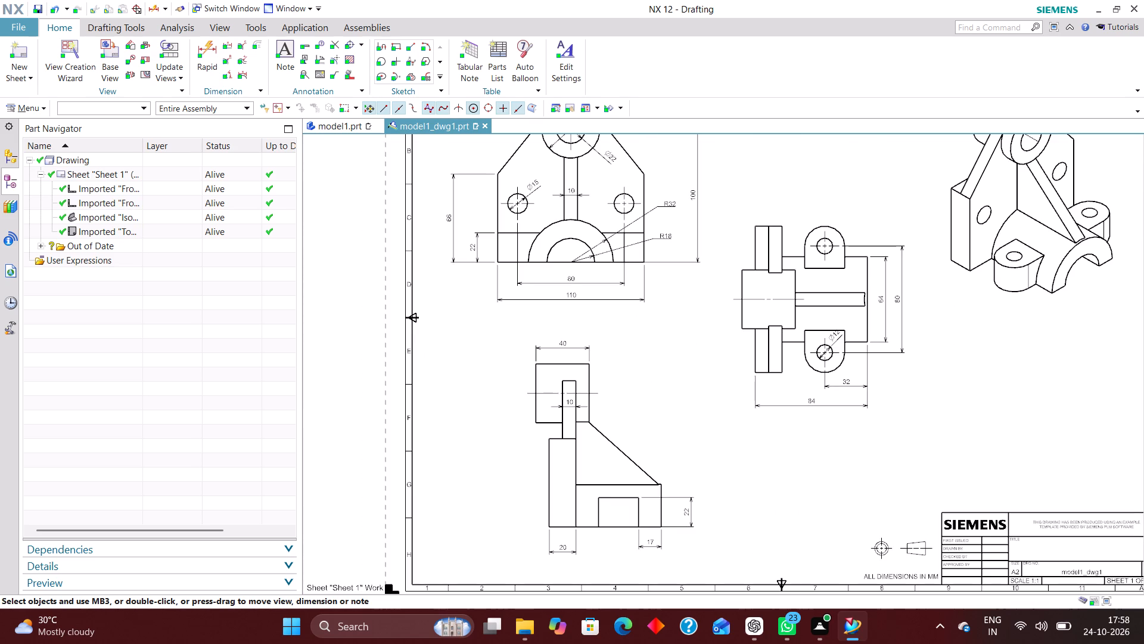
# Using the Radial method, dimension the rounded outer edge of the top view's upper lug, placing the text outside the lug.
pyautogui.scroll(4, 854, 215)
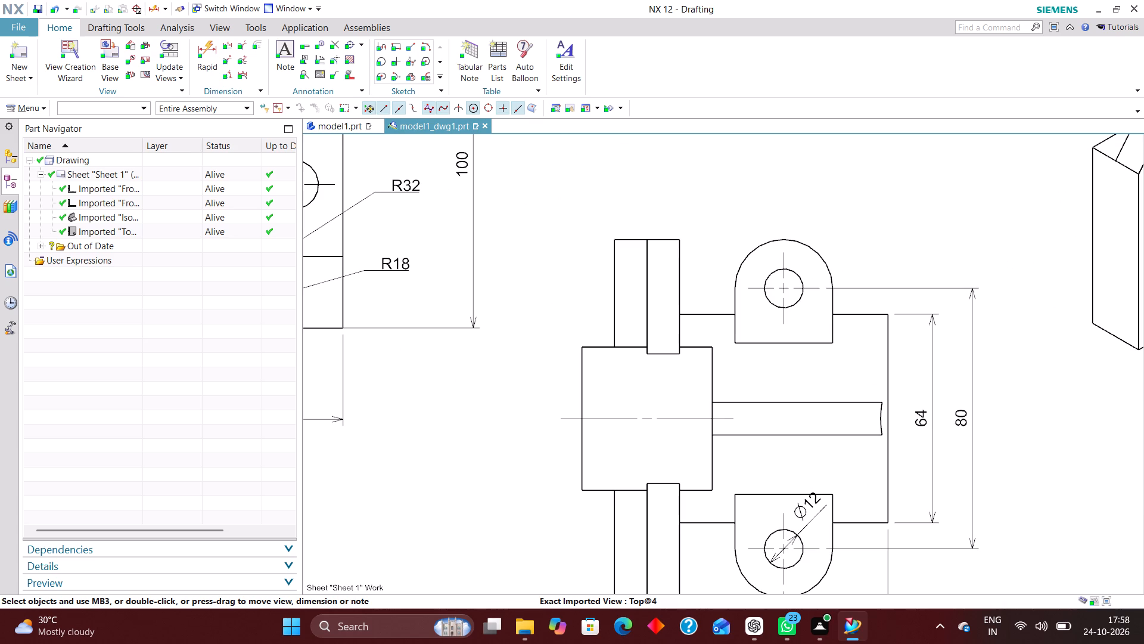
pyautogui.click(209, 45)
pyautogui.click(301, 221)
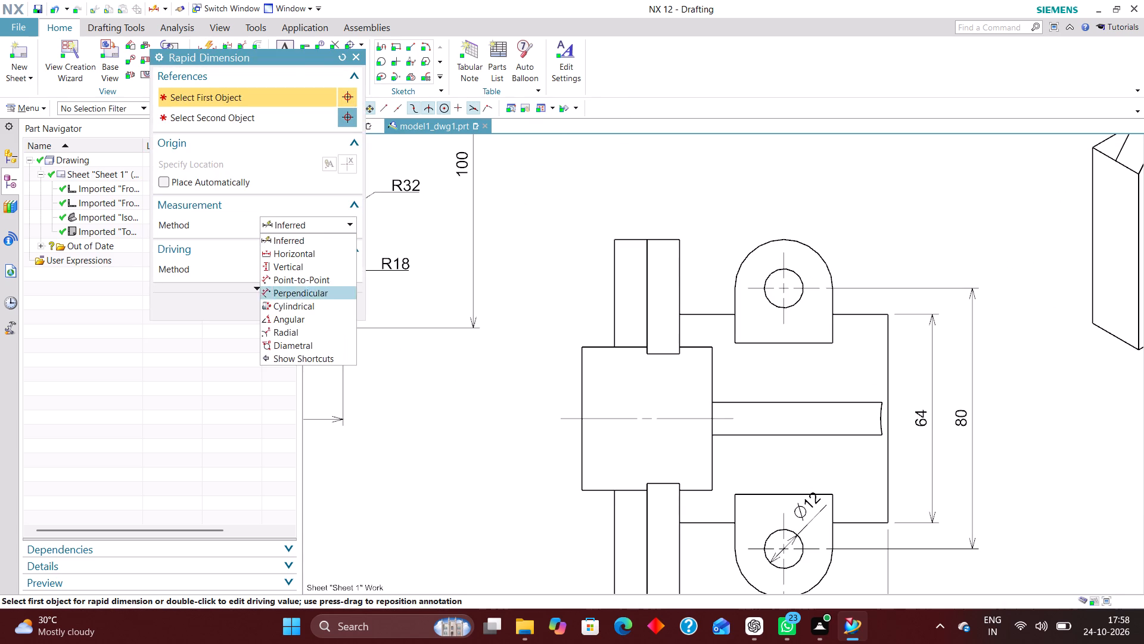
pyautogui.click(298, 333)
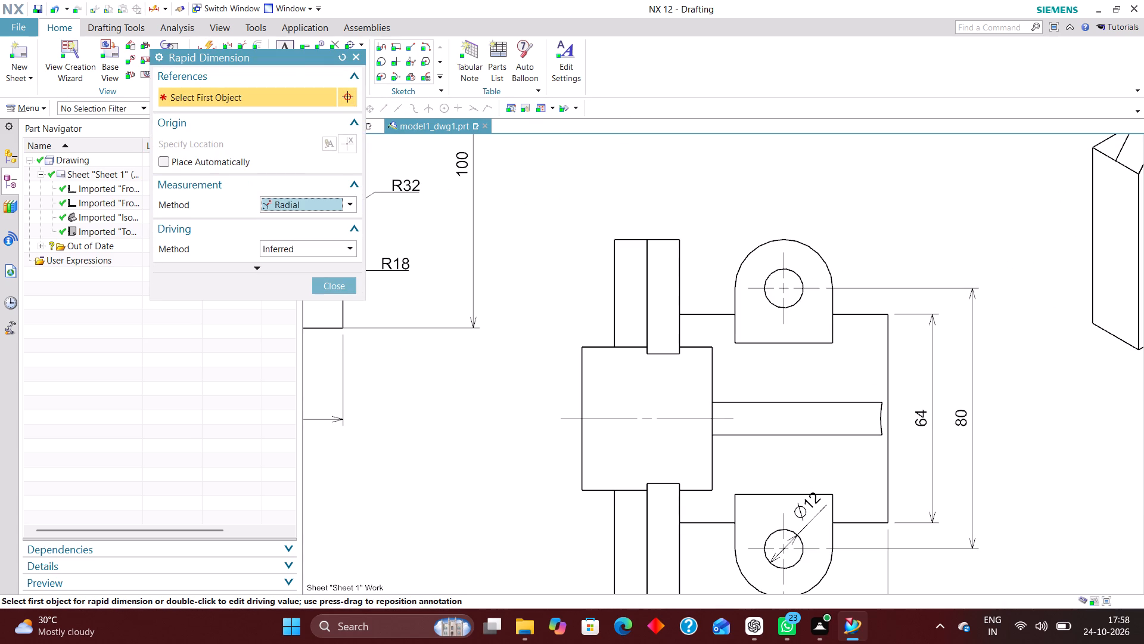
pyautogui.click(821, 256)
pyautogui.click(885, 206)
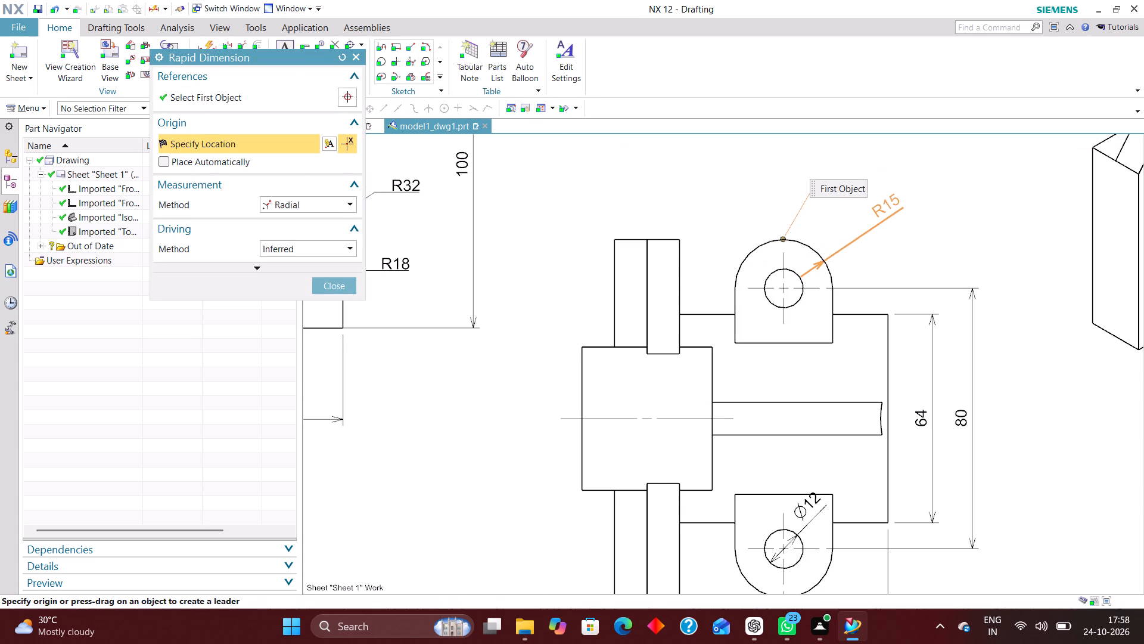
# Using the Diametral method, dimension the hole in the top view's upper lug and move the text above the lug, opposite the R15 dimension.
pyautogui.click(345, 202)
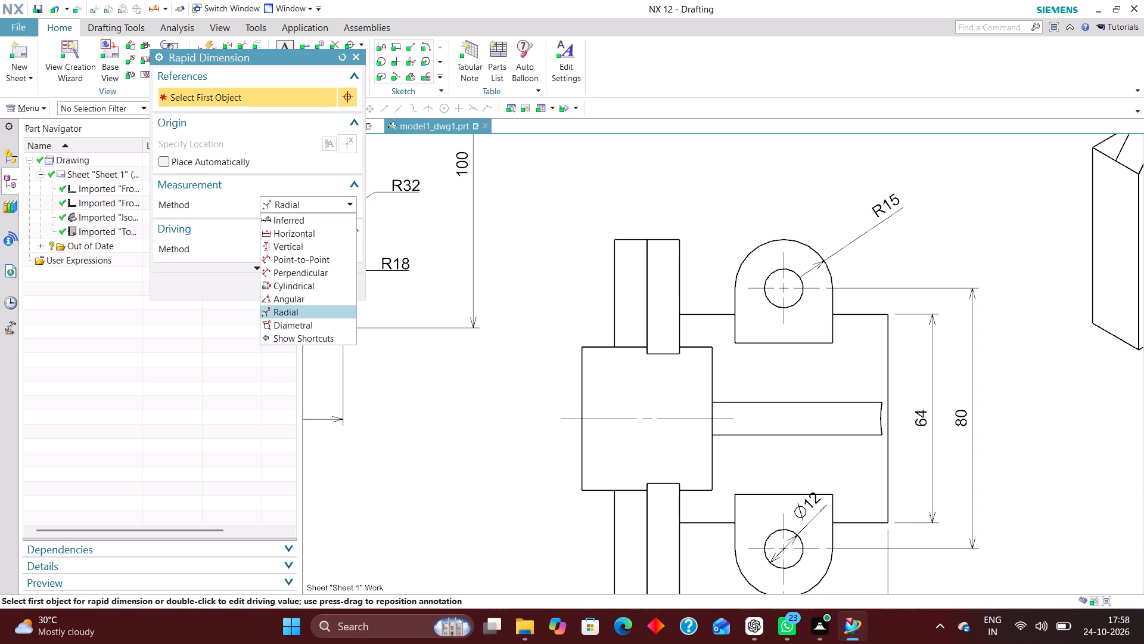
pyautogui.click(300, 324)
pyautogui.click(774, 273)
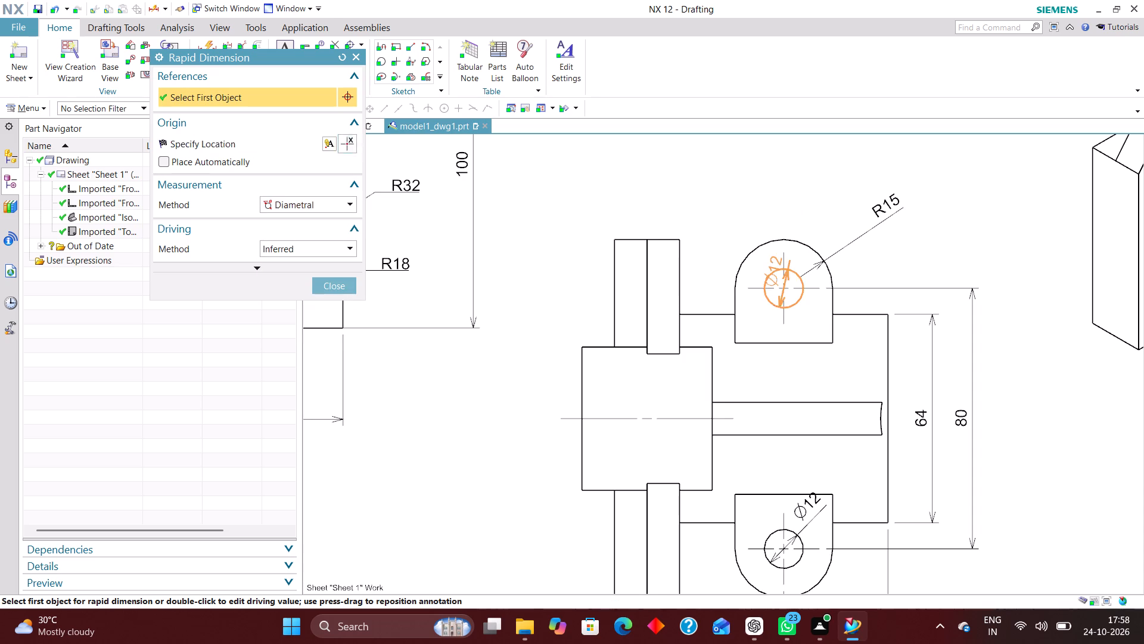
pyautogui.click(752, 300)
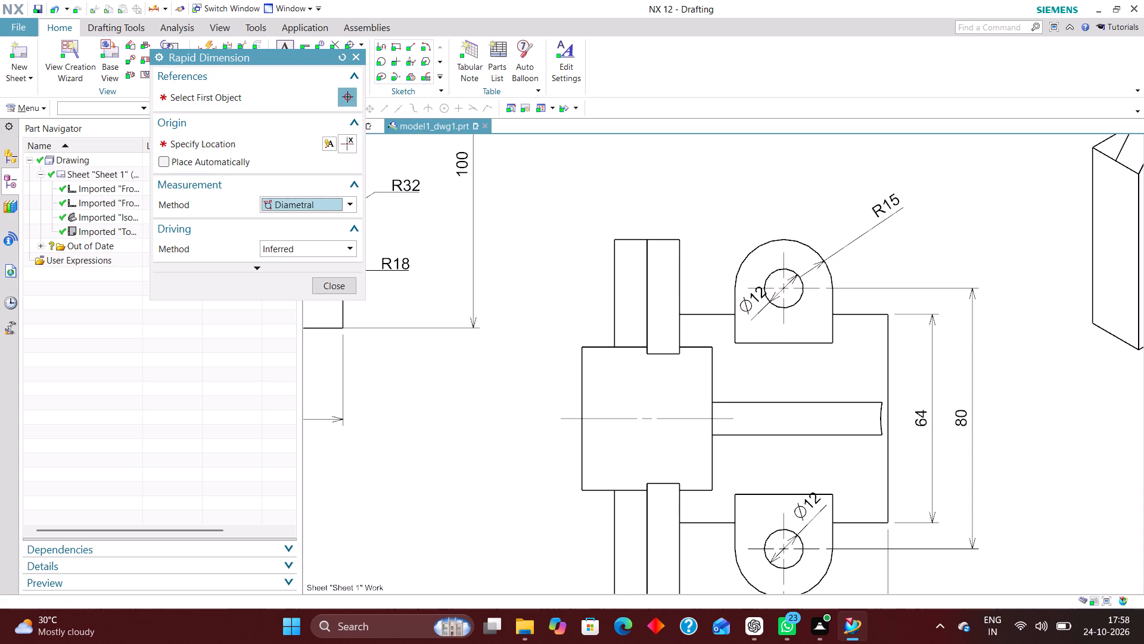
pyautogui.click(345, 283)
pyautogui.moveTo(753, 304); pyautogui.dragTo(751, 302)
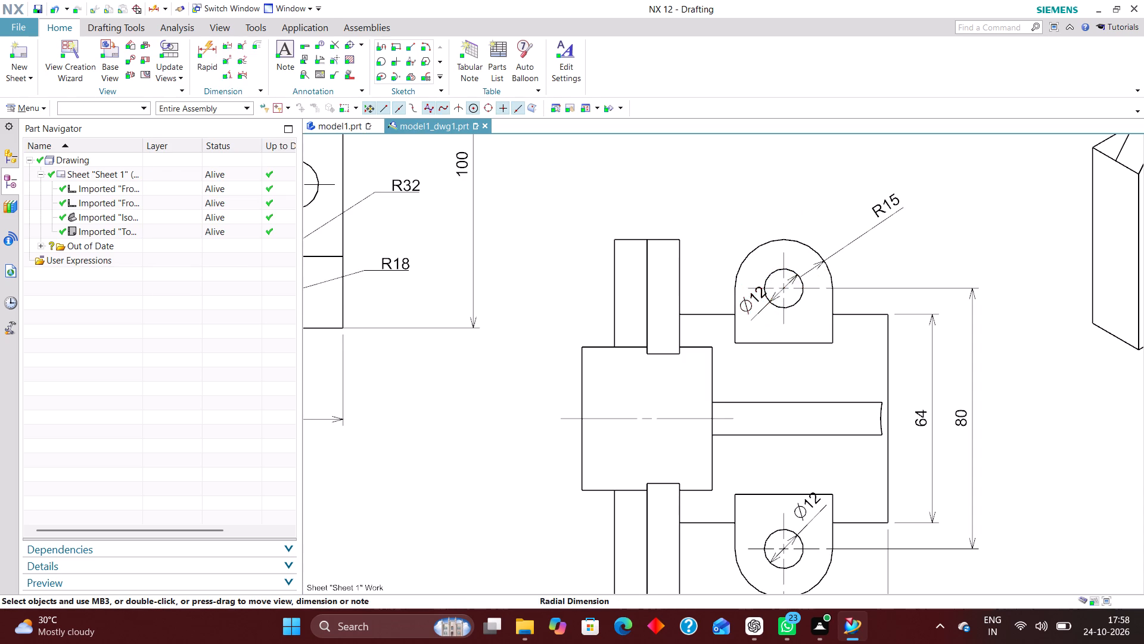
pyautogui.moveTo(751, 302); pyautogui.dragTo(731, 236)
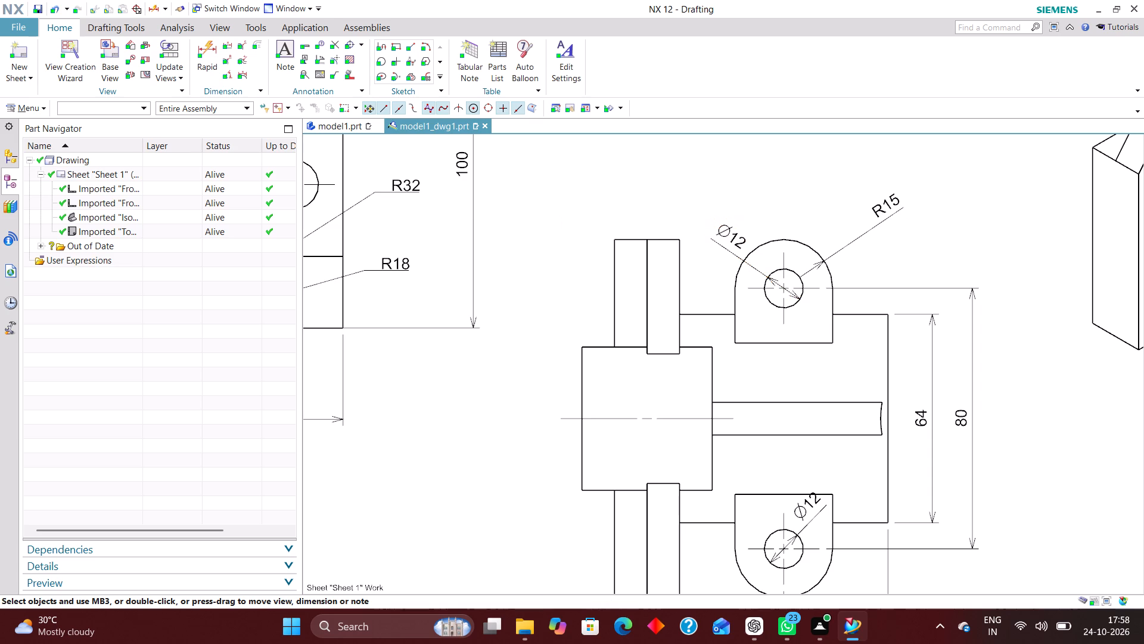
# Edit the upper lug's R15 dimension, changing its line-to-centre option and setting its arrow placement to Out.
pyautogui.scroll(-2, 751, 194)
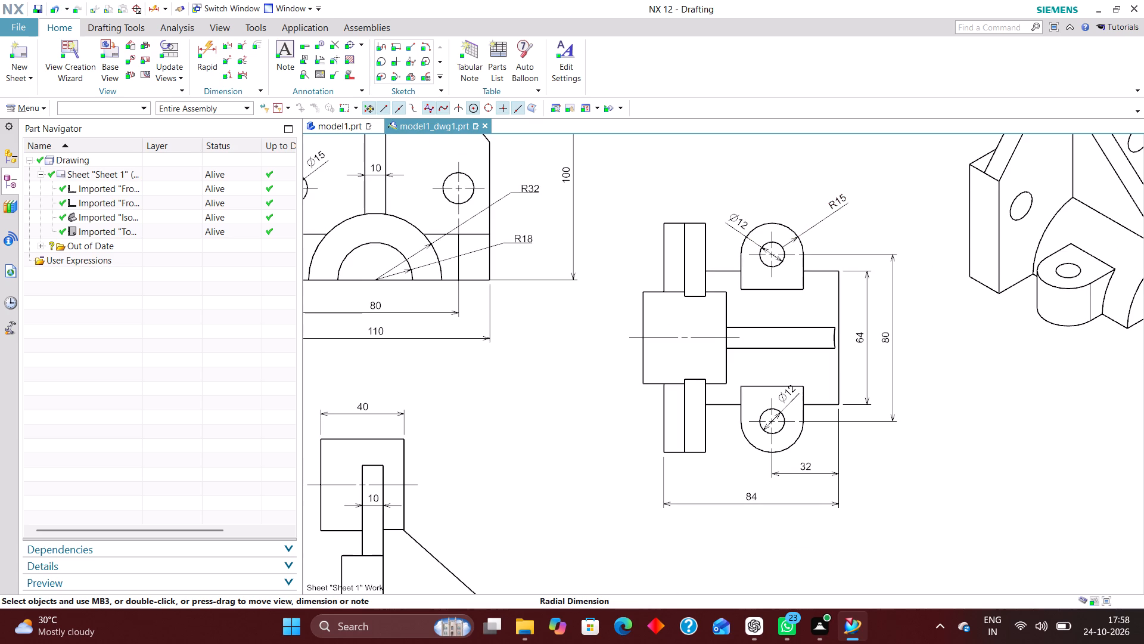
pyautogui.doubleClick(826, 220)
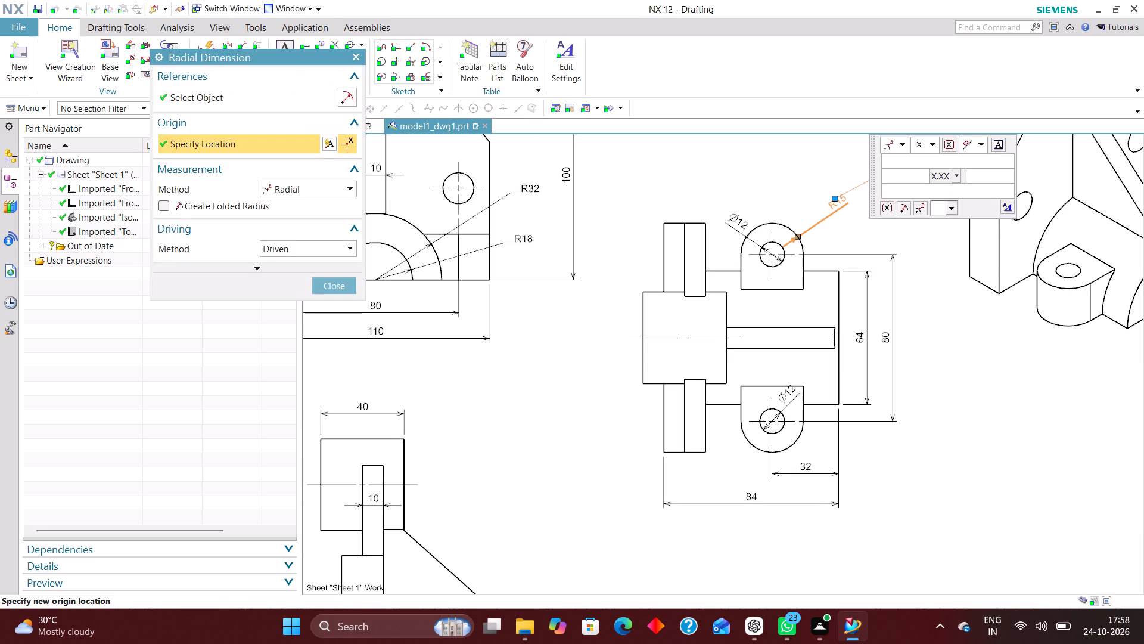
pyautogui.click(916, 207)
pyautogui.click(799, 234)
pyautogui.click(895, 224)
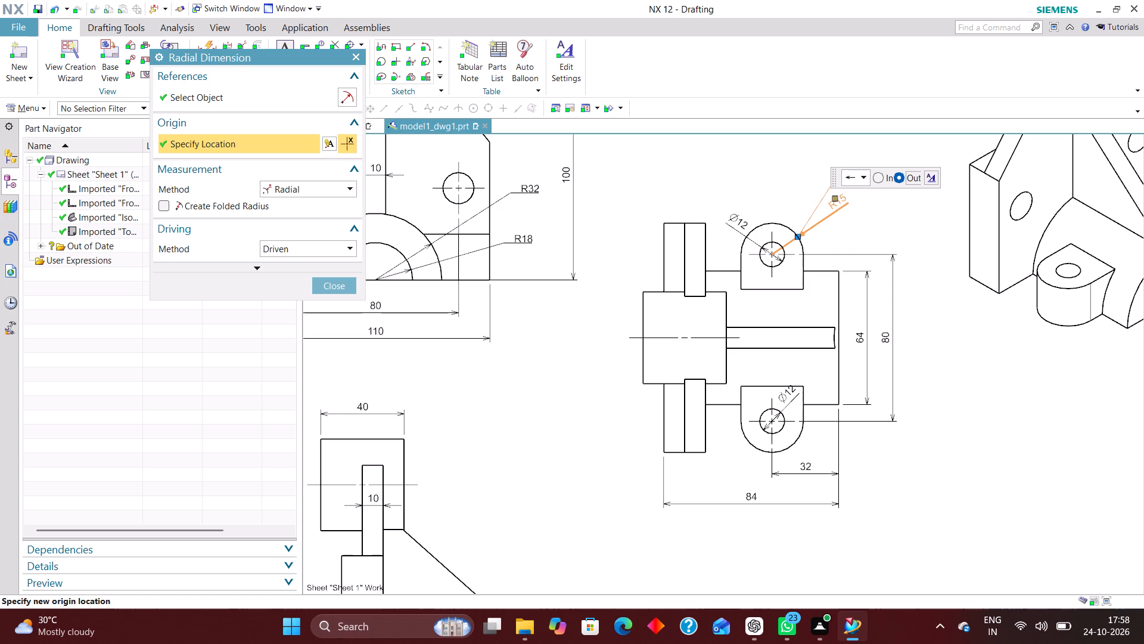
pyautogui.click(338, 286)
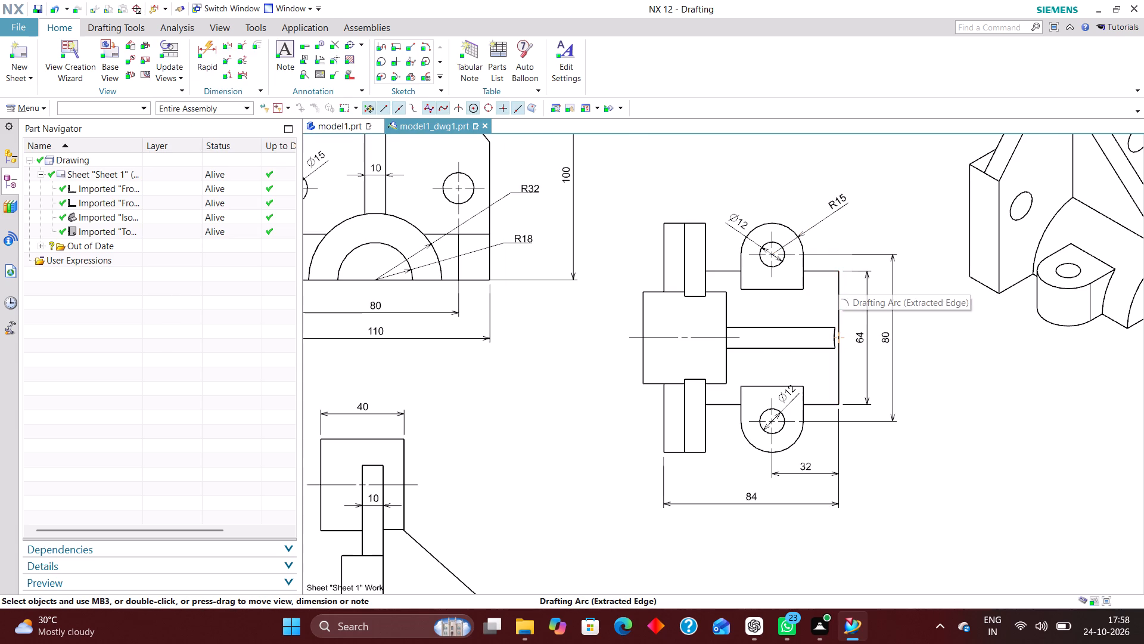
# Check the whole drawing sheet, examining the dimensions of the front, side and top views.
pyautogui.scroll(-2, 806, 191)
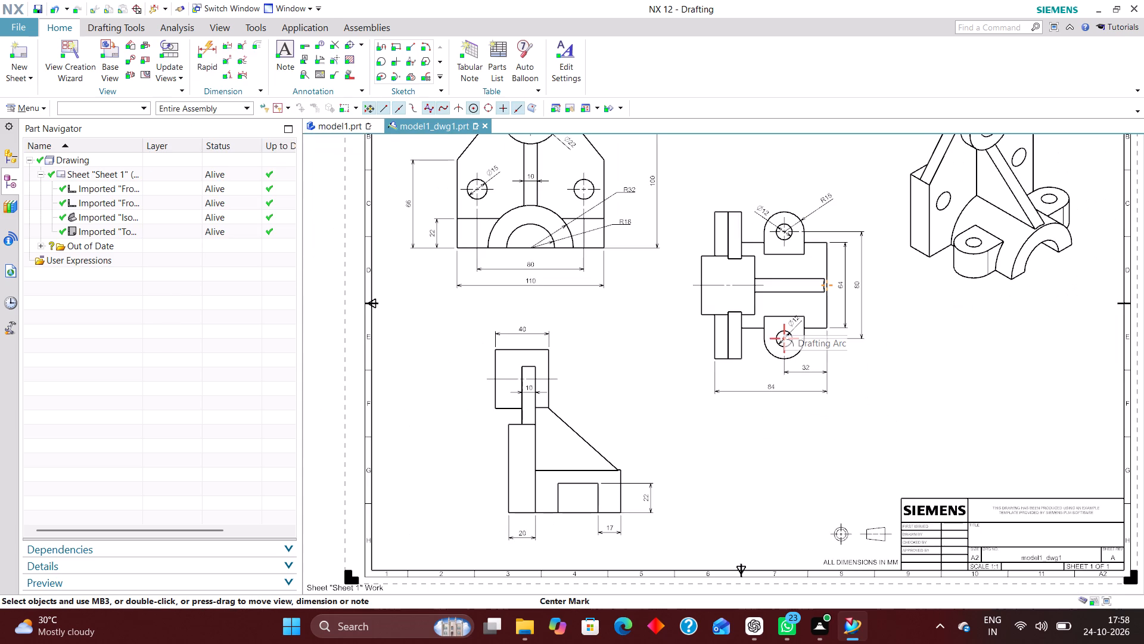
pyautogui.scroll(-2, 765, 326)
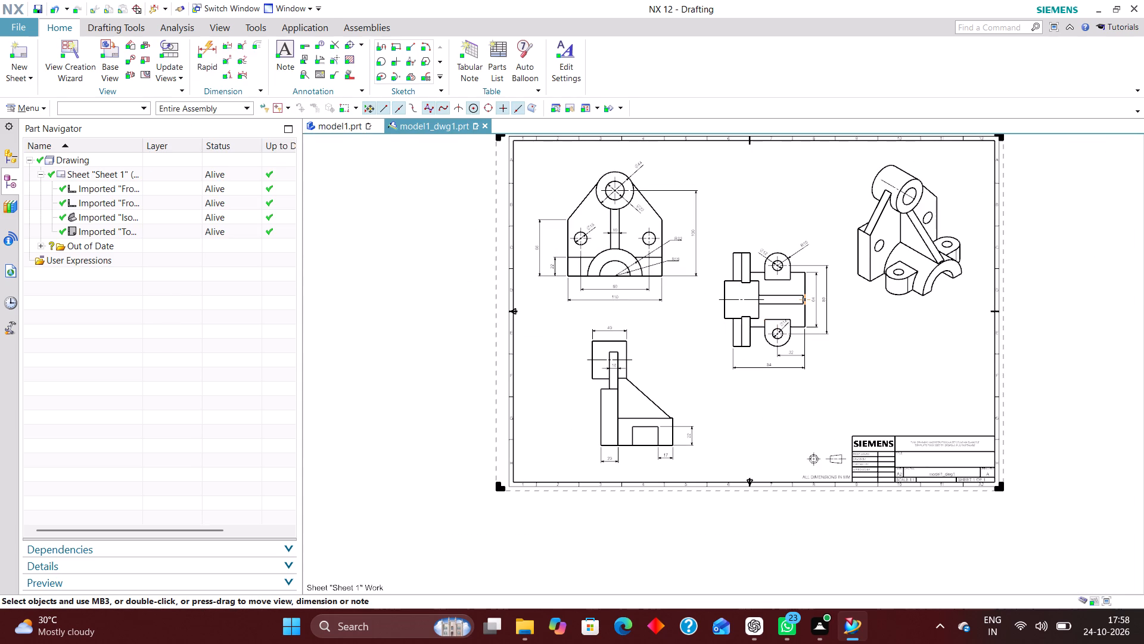
pyautogui.scroll(6, 569, 216)
pyautogui.scroll(-2, 577, 243)
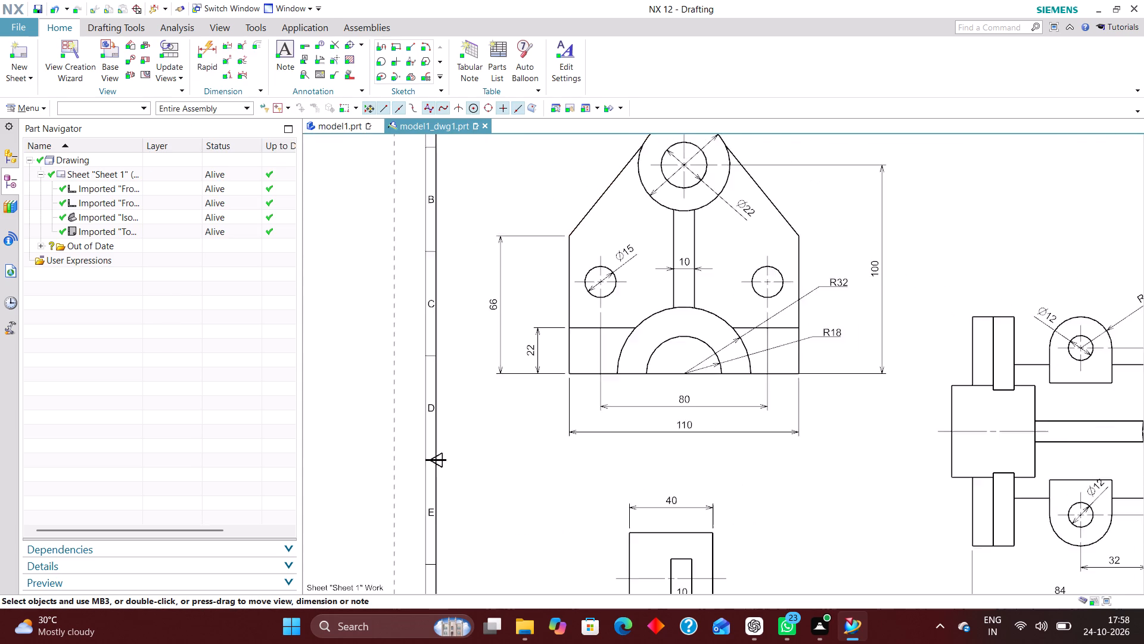
pyautogui.scroll(-2, 578, 244)
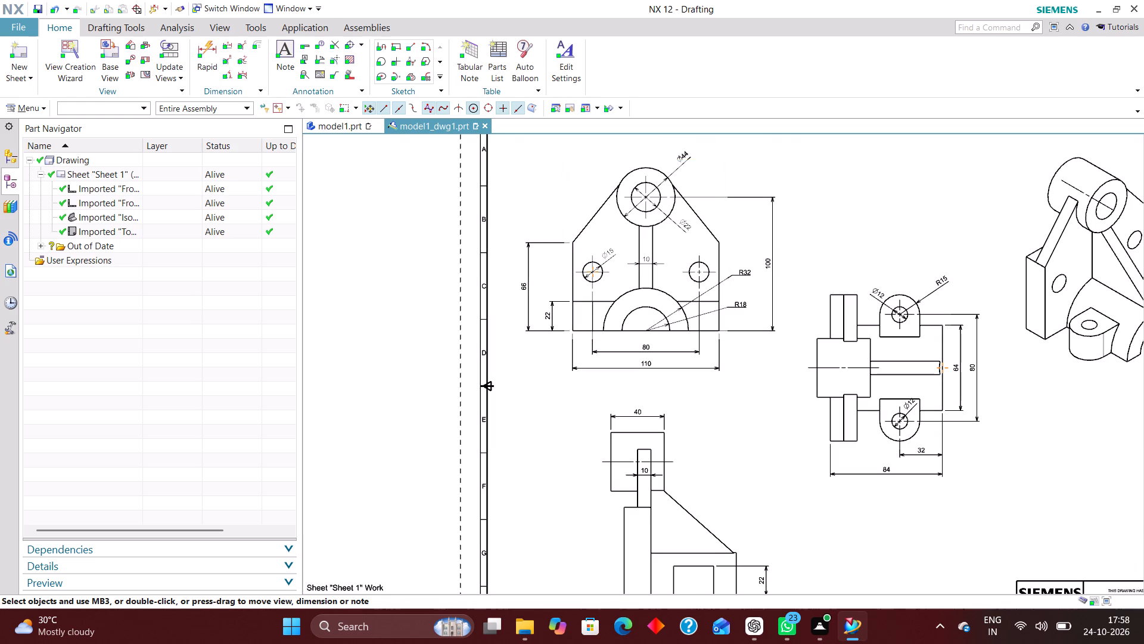
pyautogui.scroll(-2, 688, 221)
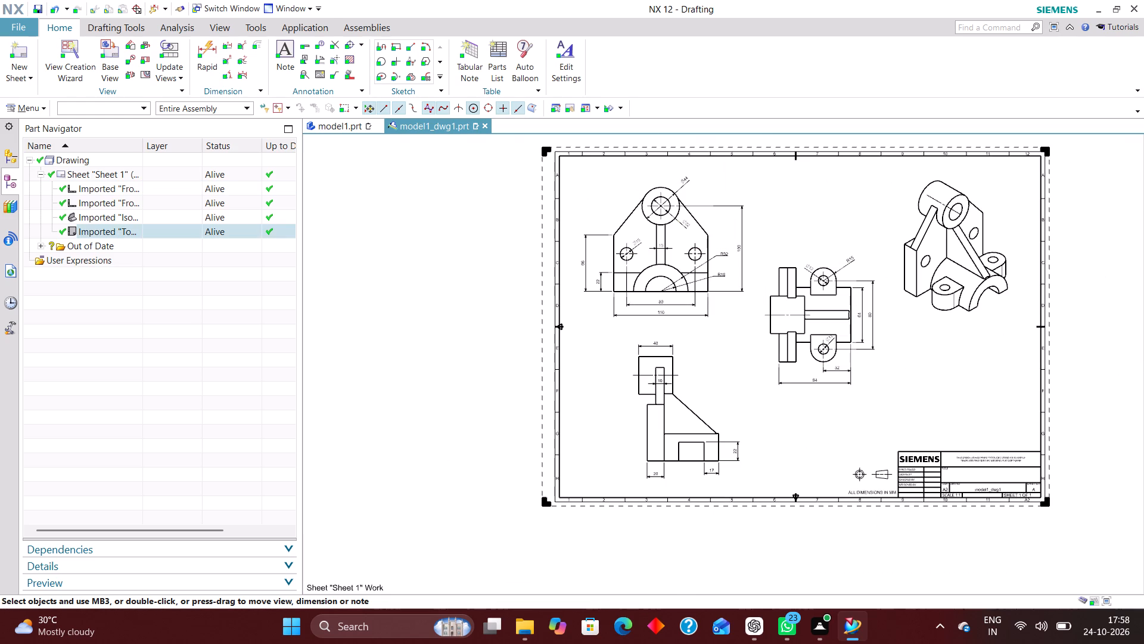
pyautogui.scroll(5, 671, 402)
pyautogui.scroll(-3, 634, 344)
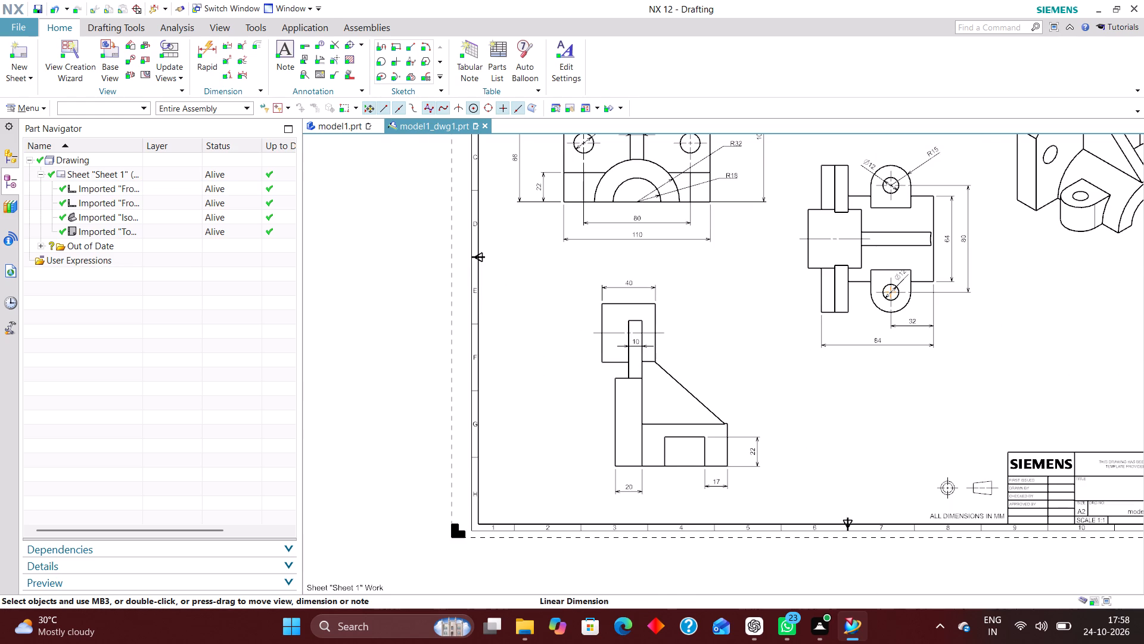
pyautogui.scroll(3, 871, 265)
pyautogui.scroll(-5, 665, 359)
pyautogui.scroll(4, 738, 289)
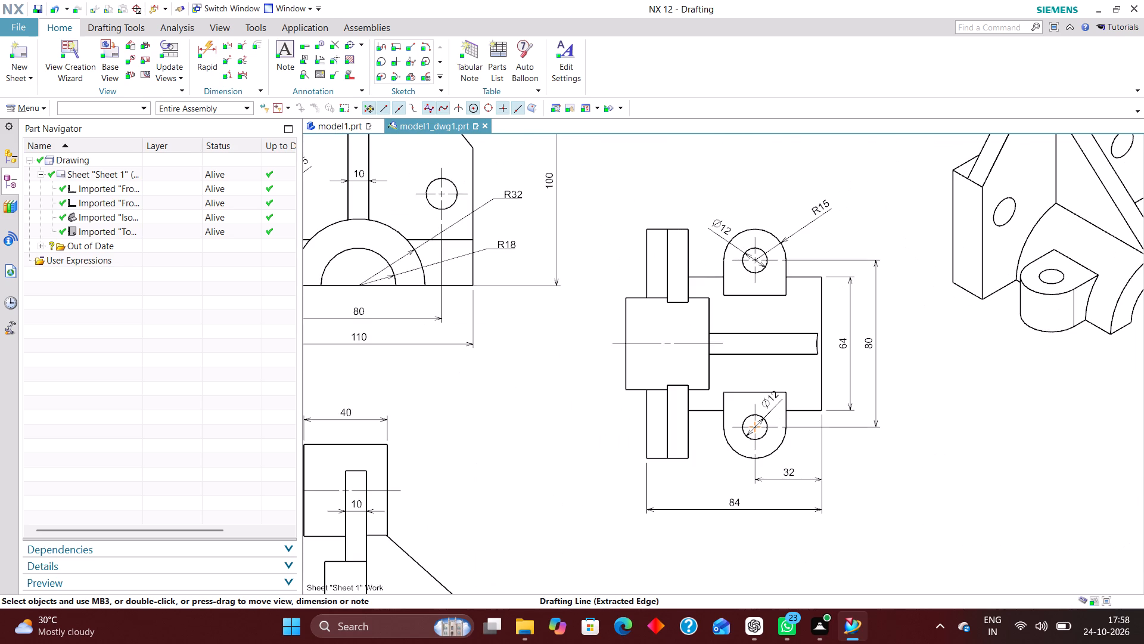
# Using the Inferred method, dimension the horizontal offset from the top view's plate edge to the boss end face, placing it above the boss.
pyautogui.click(210, 49)
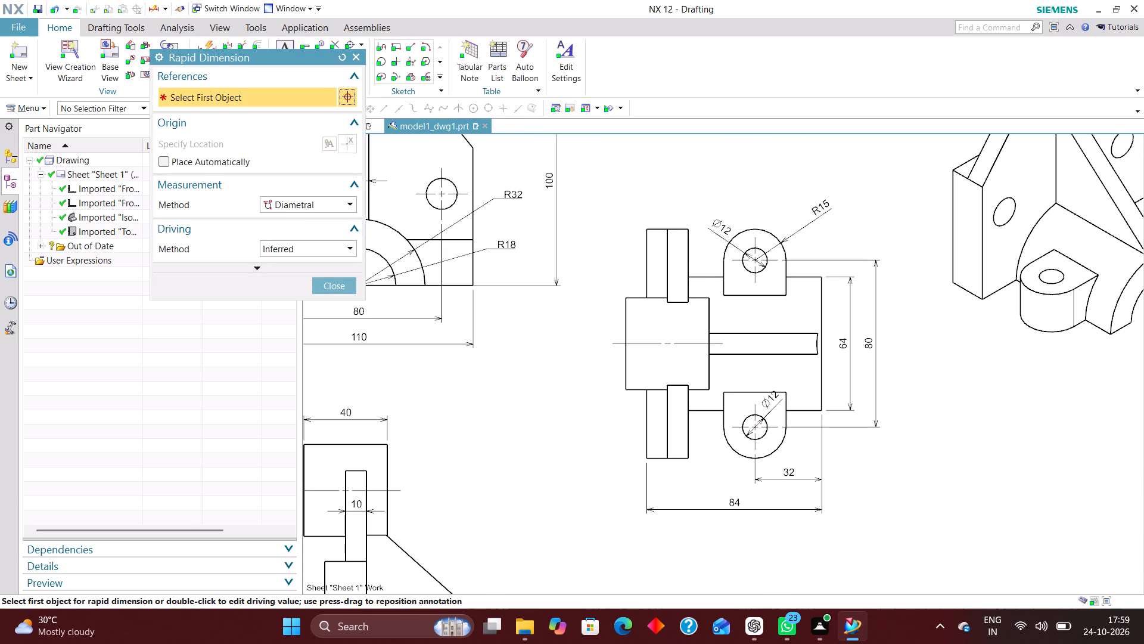
pyautogui.click(297, 205)
pyautogui.click(297, 226)
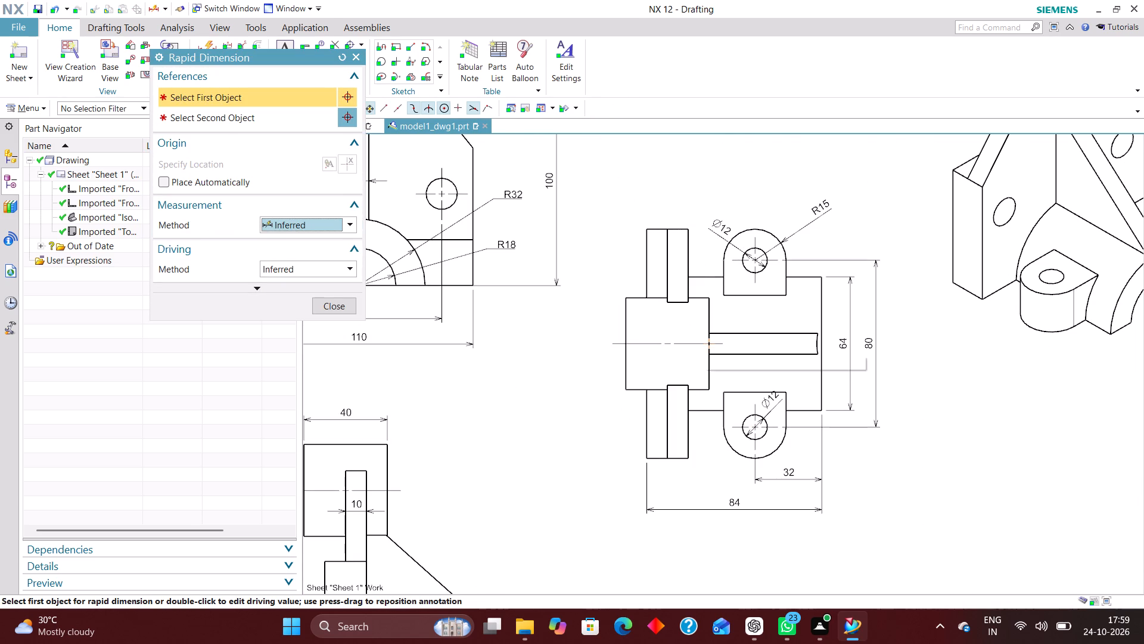
pyautogui.scroll(6, 702, 318)
pyautogui.click(669, 287)
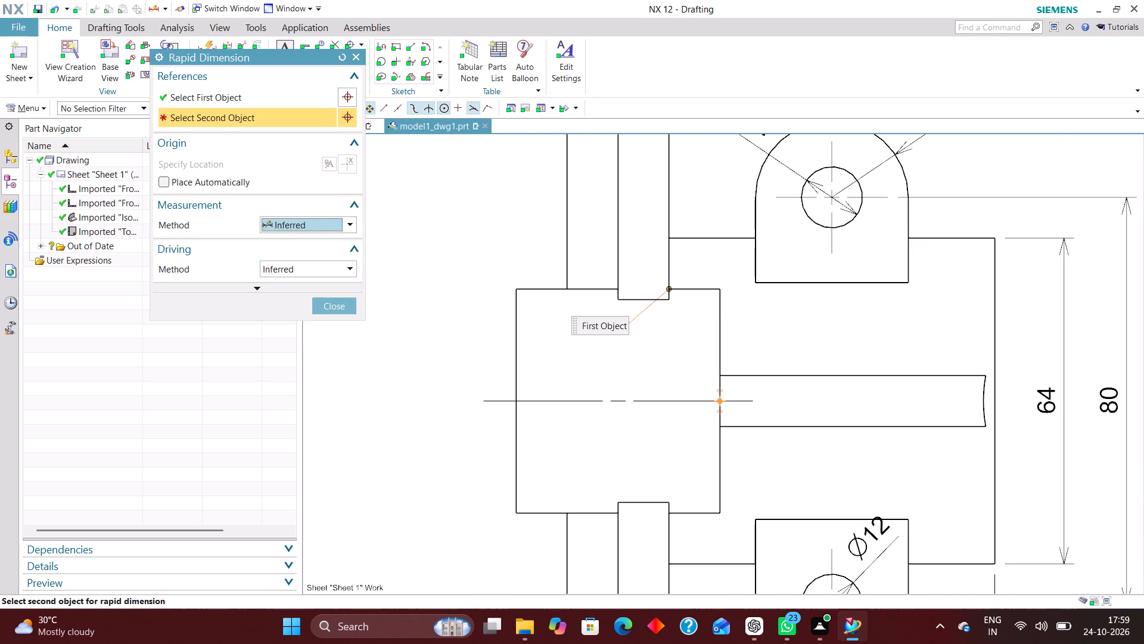
pyautogui.click(720, 290)
pyautogui.scroll(-4, 713, 349)
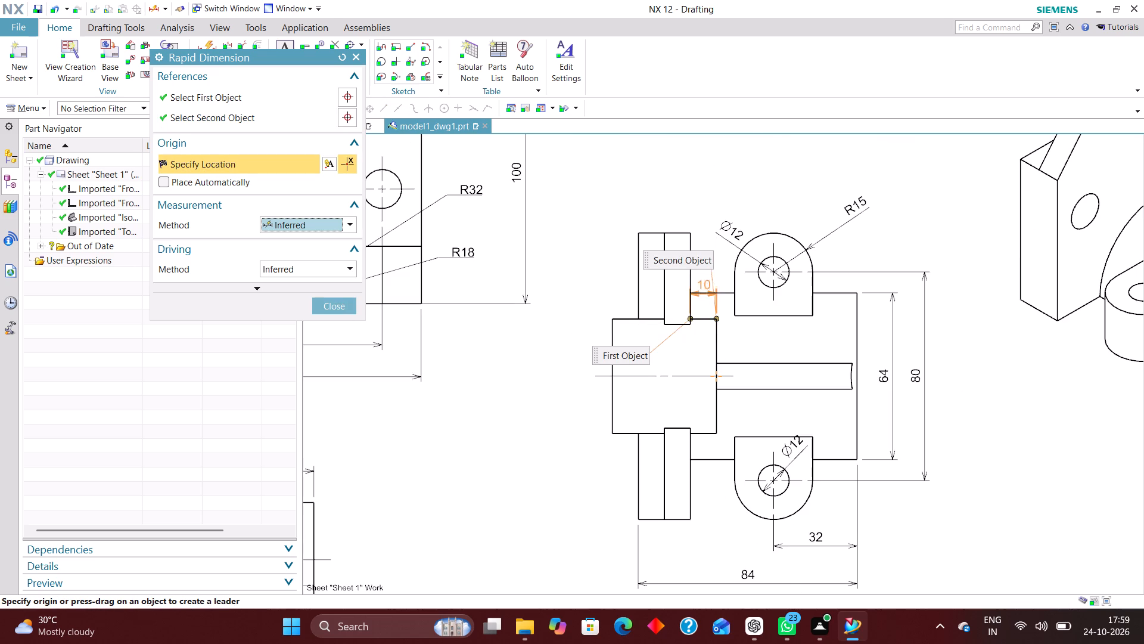
pyautogui.scroll(5, 704, 286)
pyautogui.click(701, 227)
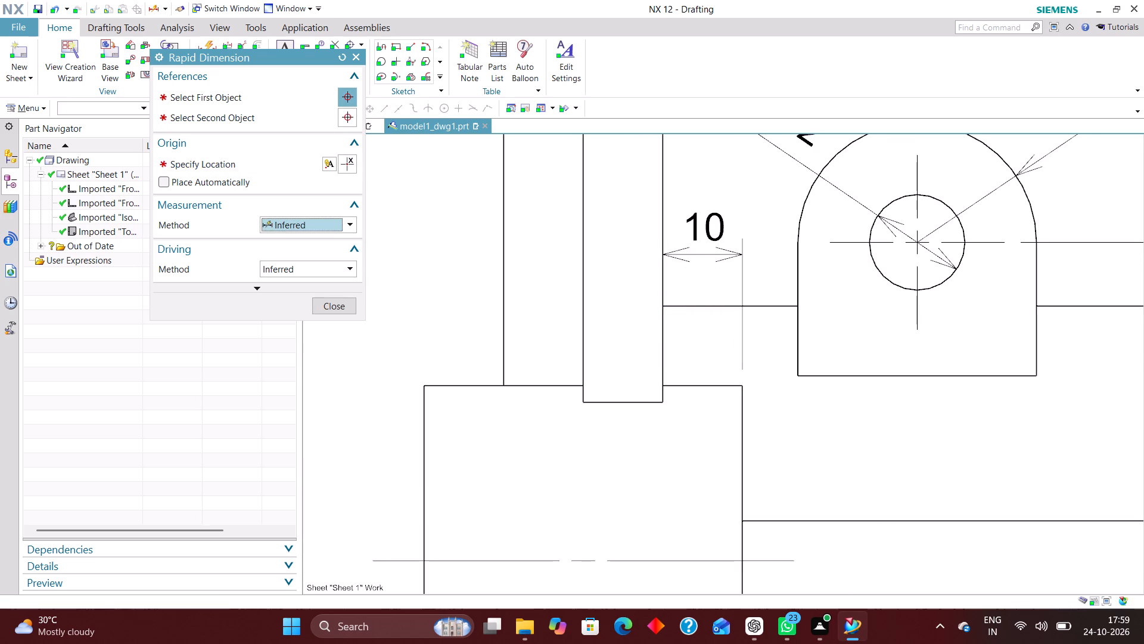
pyautogui.click(344, 309)
# Set the arrow placement of the top view's plate-to-boss offset dimension to Out.
pyautogui.doubleClick(711, 233)
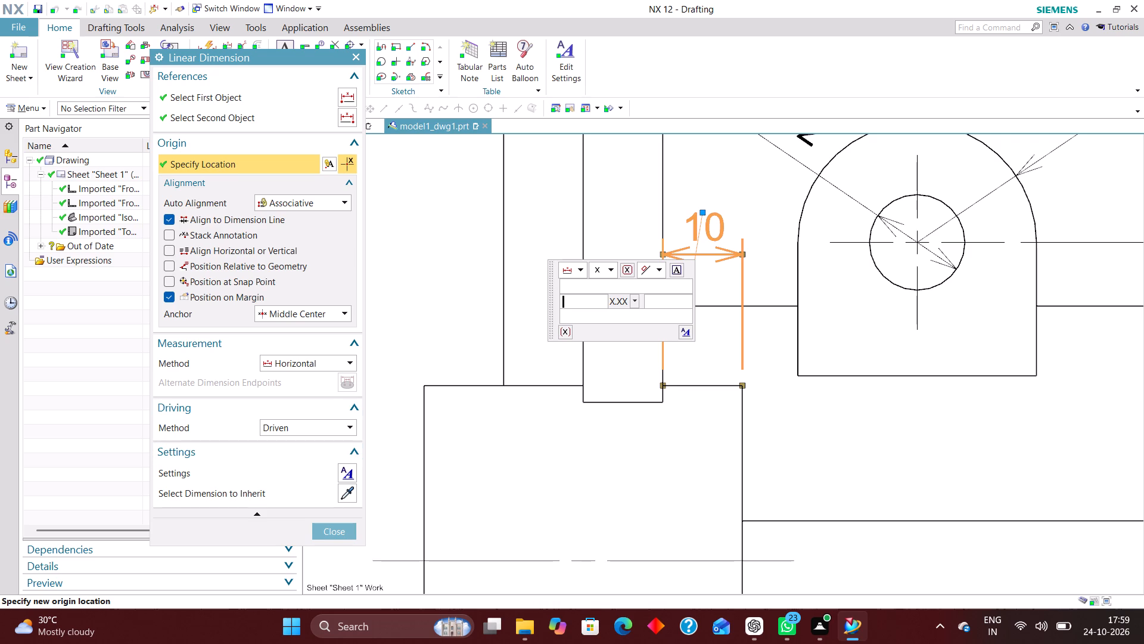
pyautogui.click(742, 254)
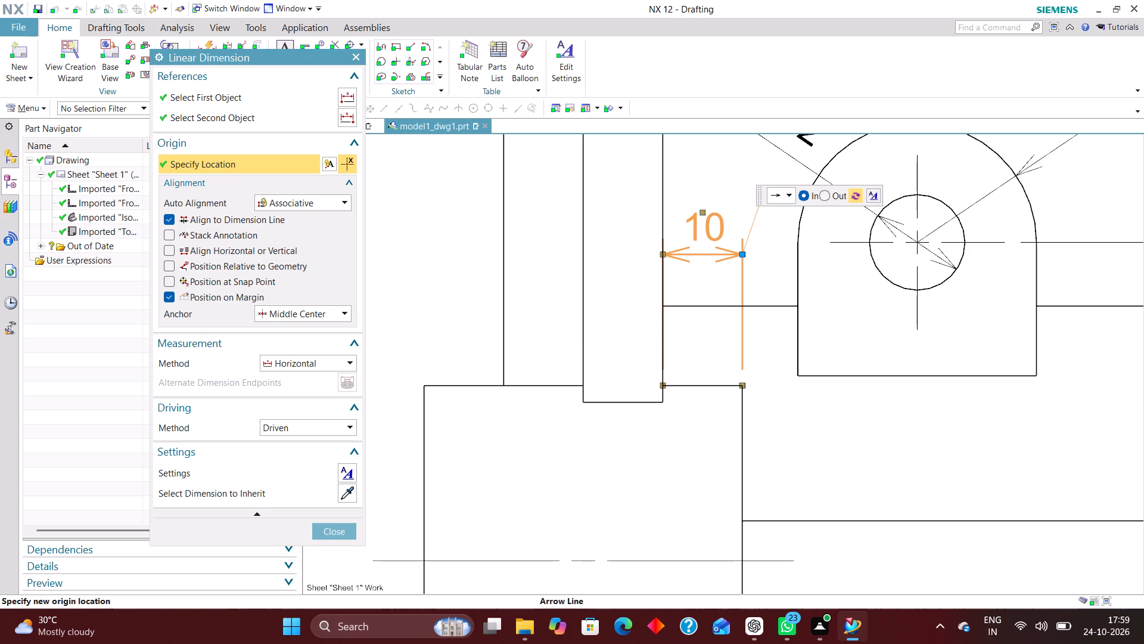
pyautogui.click(826, 195)
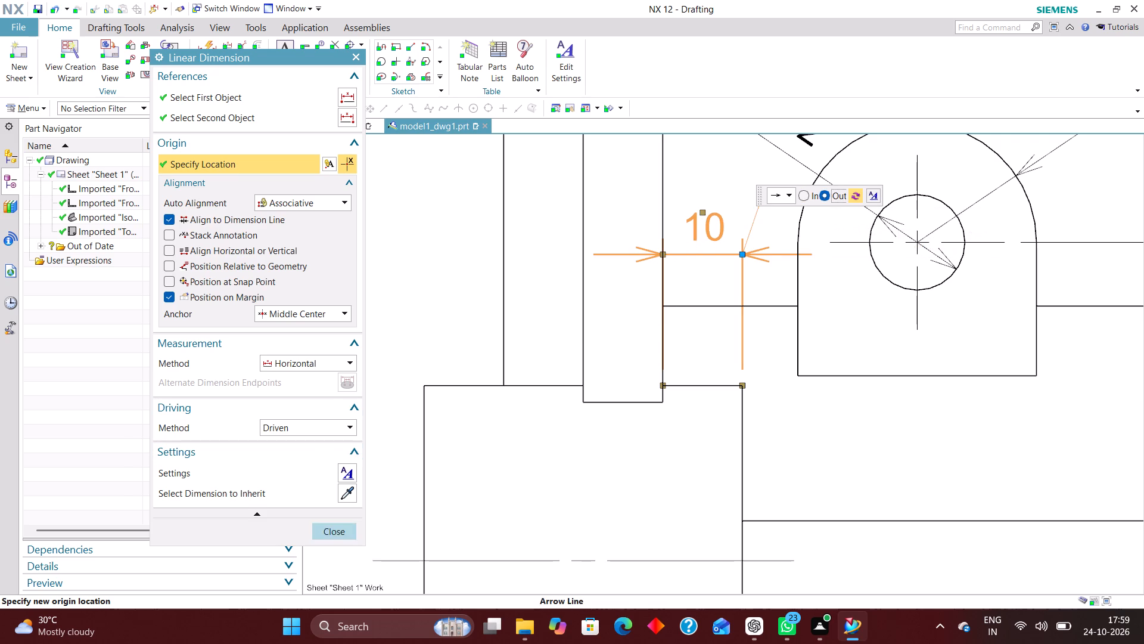
pyautogui.click(335, 528)
# Reposition the top view's plate-to-boss offset dimension inside the boss outline, just above the horizontal centreline.
pyautogui.moveTo(706, 258); pyautogui.dragTo(712, 207)
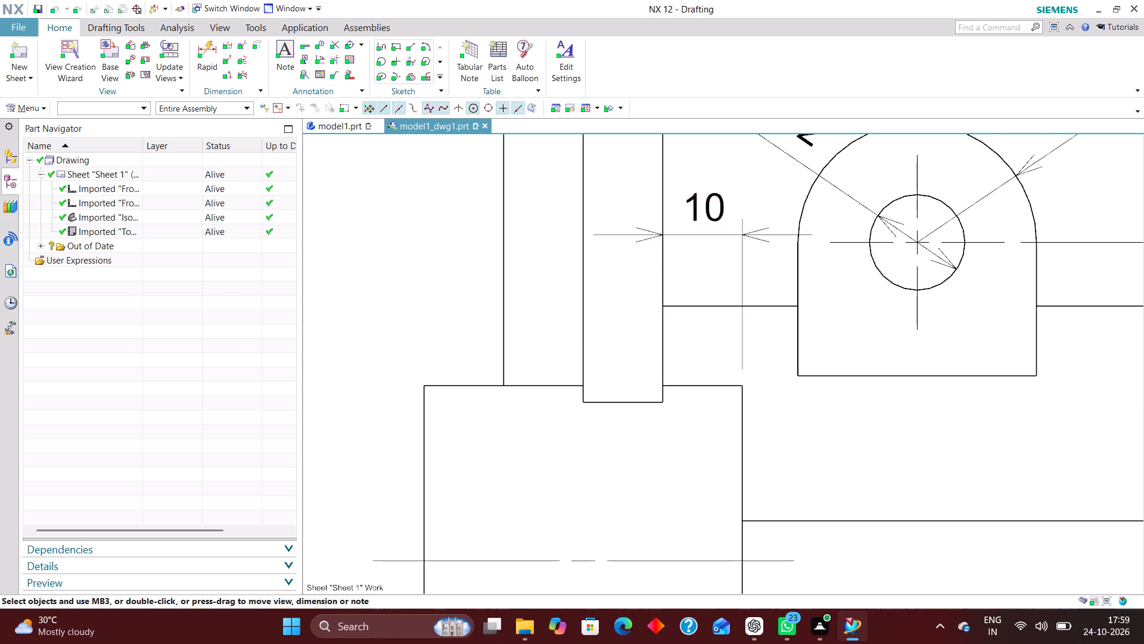
pyautogui.scroll(-7, 593, 290)
pyautogui.scroll(6, 624, 284)
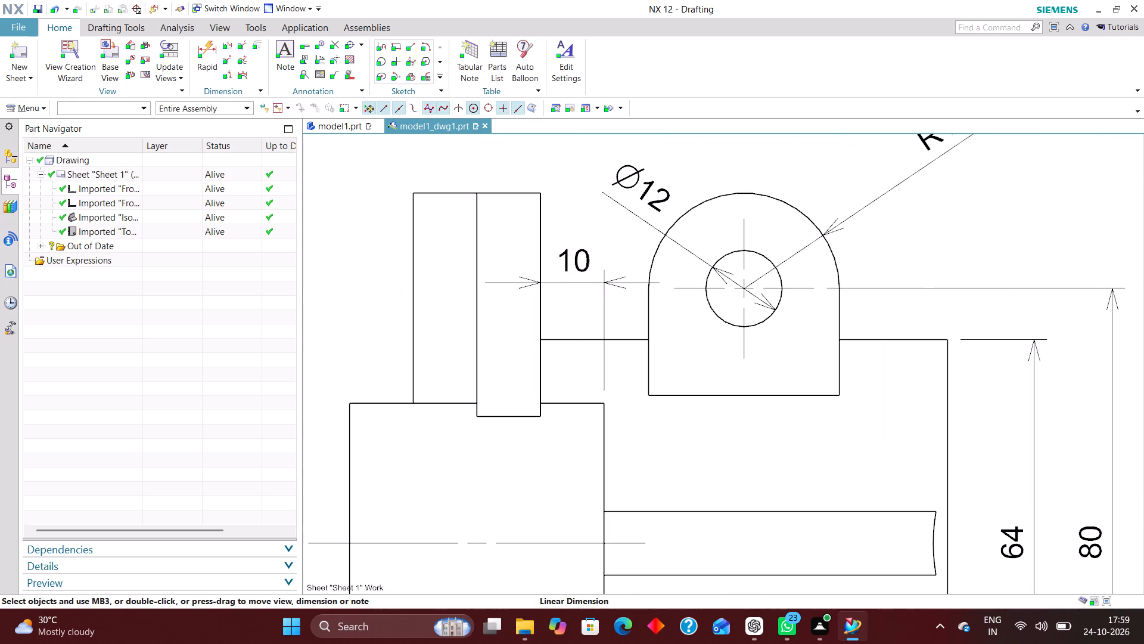
pyautogui.moveTo(577, 273); pyautogui.dragTo(573, 289)
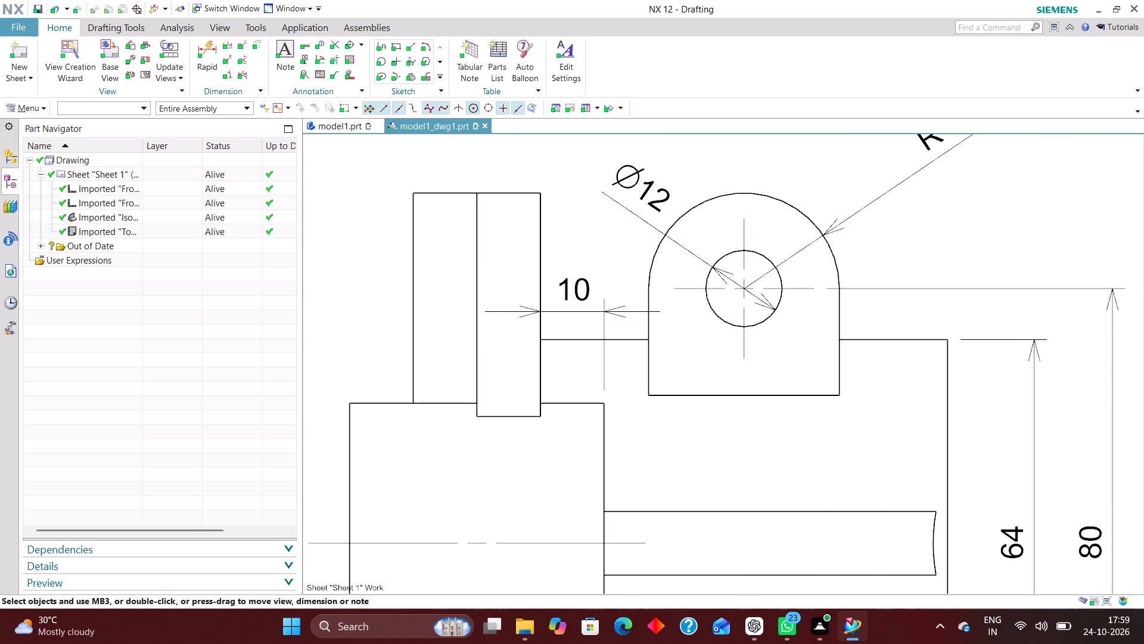
pyautogui.scroll(-6, 653, 315)
pyautogui.moveTo(809, 405); pyautogui.dragTo(809, 404, button='right')
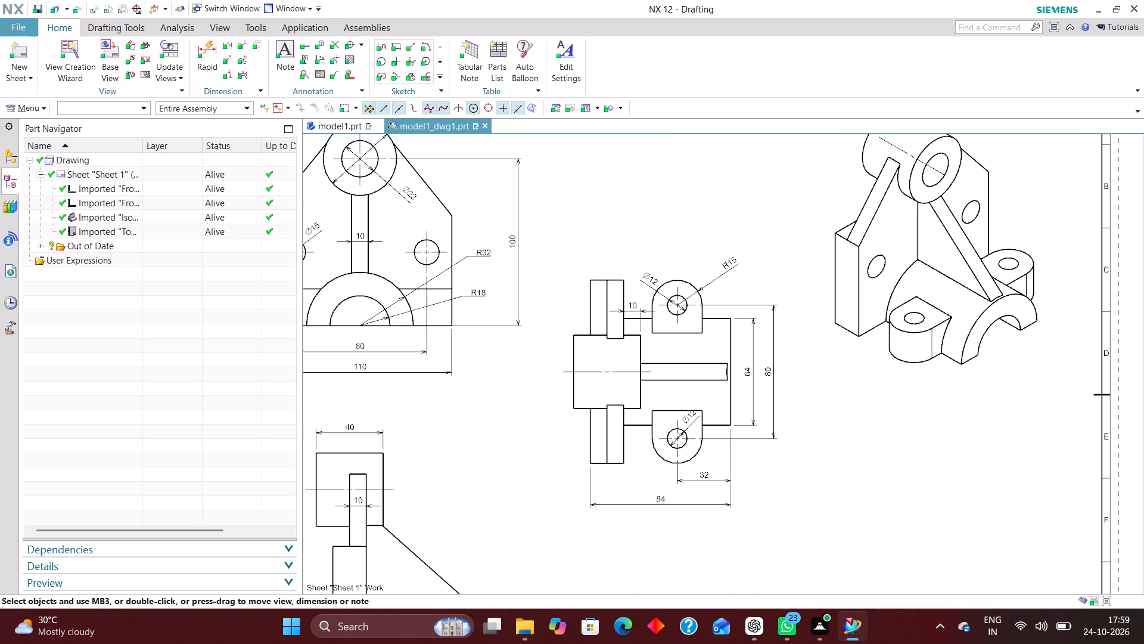
pyautogui.moveTo(809, 404); pyautogui.dragTo(664, 494, button='right')
pyautogui.moveTo(834, 431); pyautogui.dragTo(754, 529, button='right')
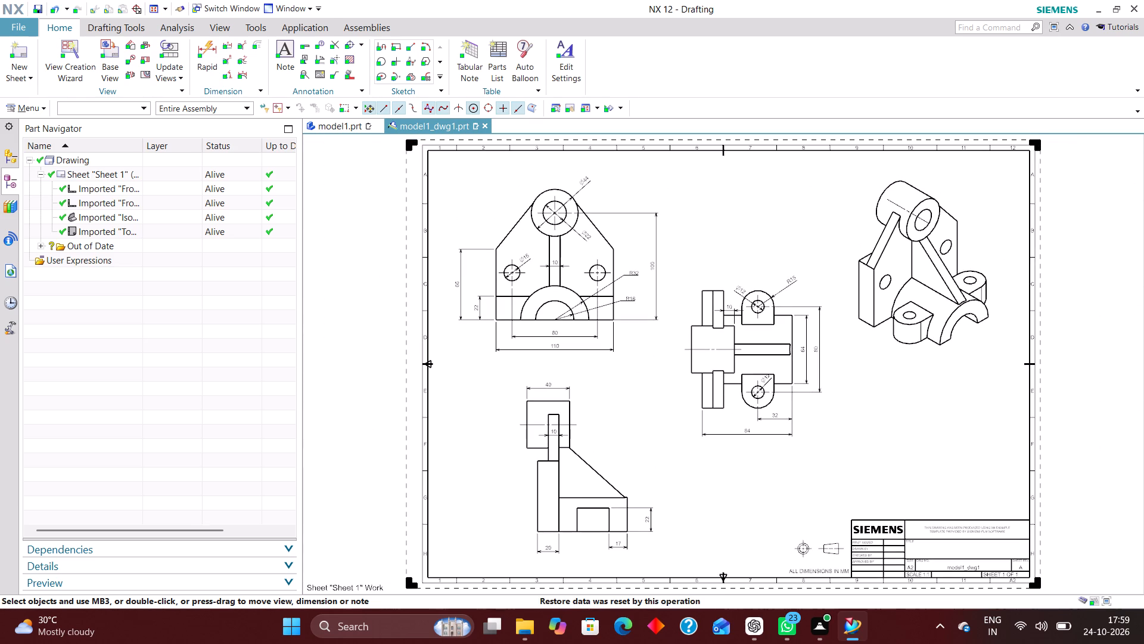
pyautogui.scroll(3, 822, 339)
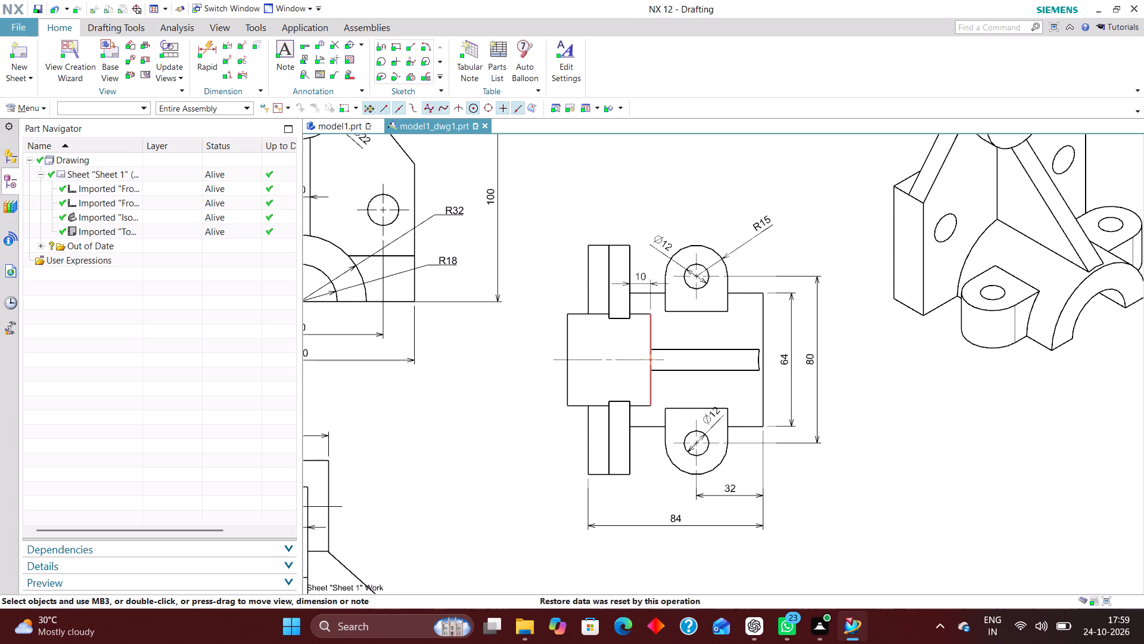
pyautogui.scroll(5, 650, 315)
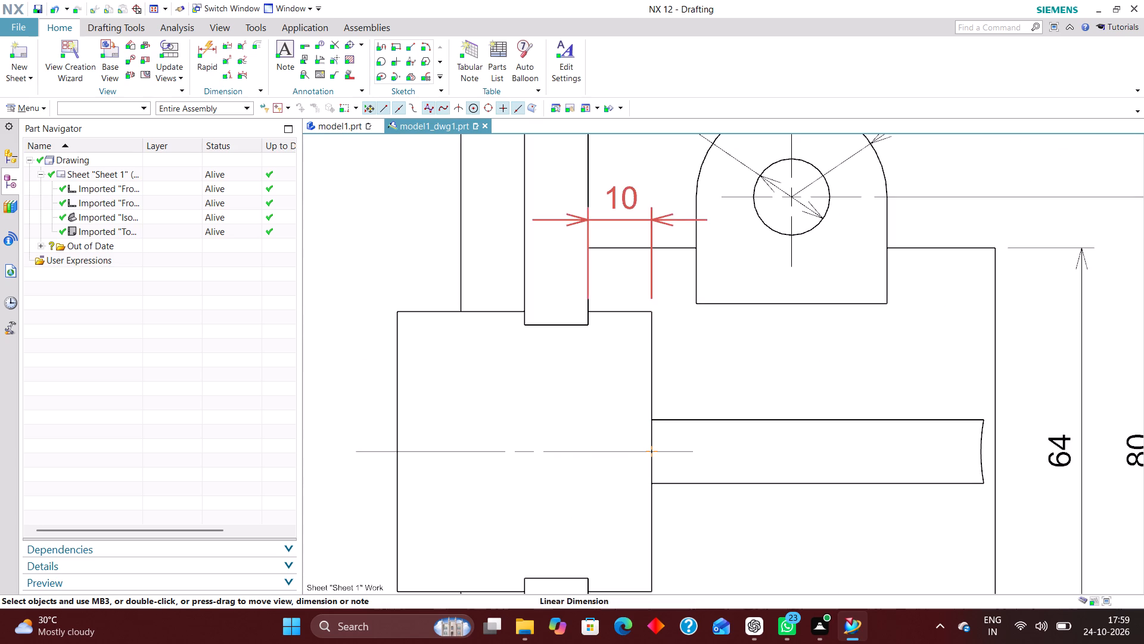
pyautogui.moveTo(623, 205); pyautogui.dragTo(610, 391)
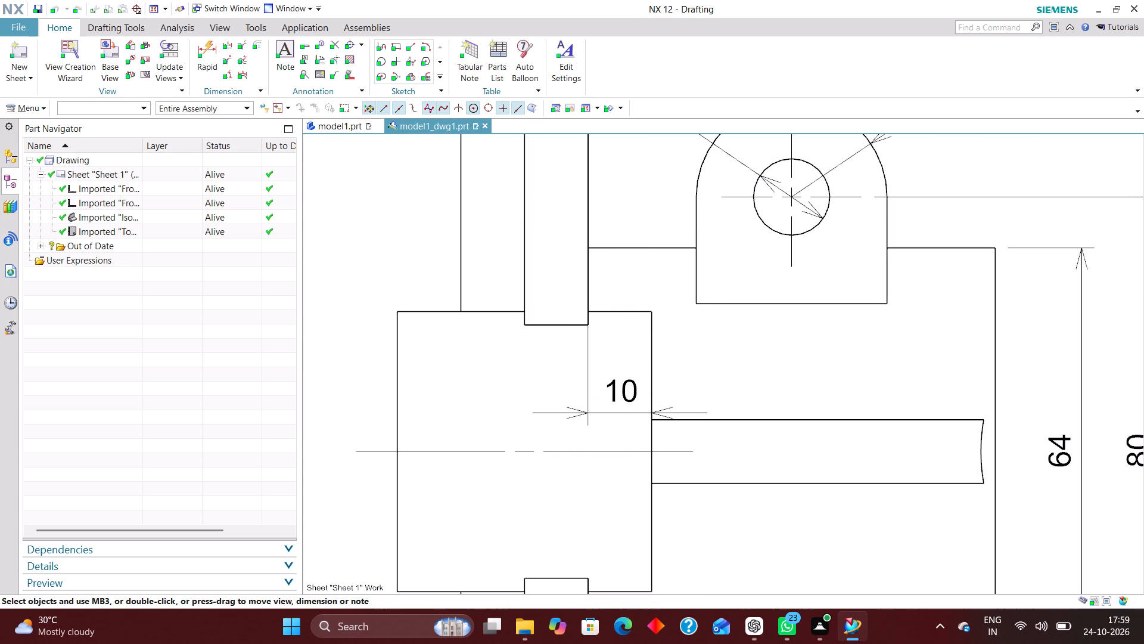
# Check the whole drawing sheet and the side view for dimensions still missing.
pyautogui.scroll(-5, 554, 340)
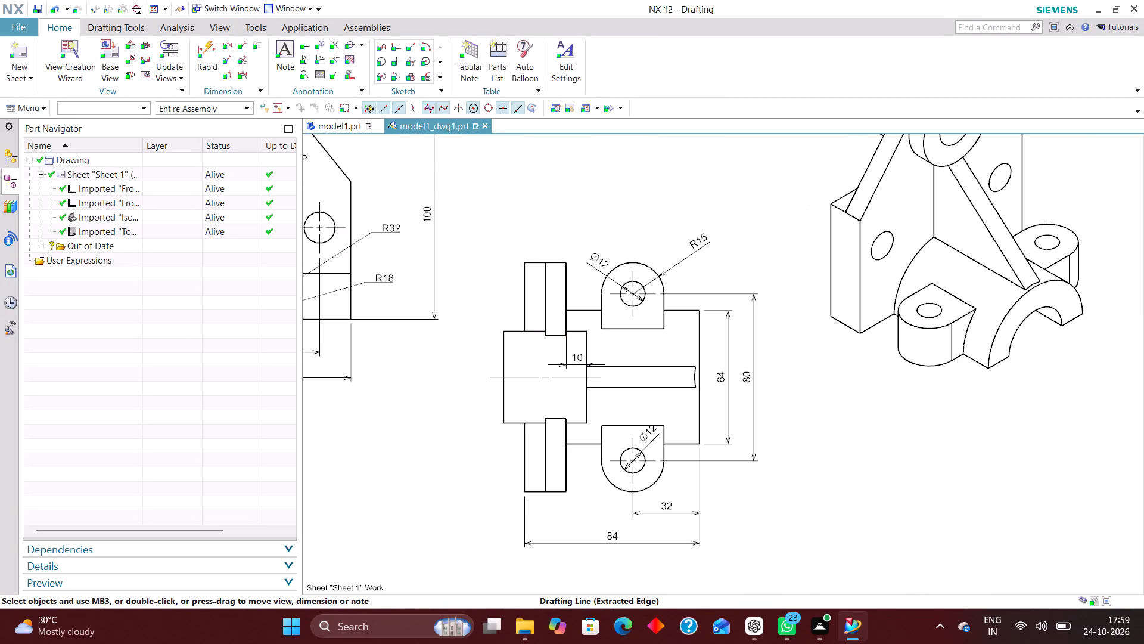
pyautogui.scroll(-2, 760, 354)
pyautogui.scroll(-2, 798, 425)
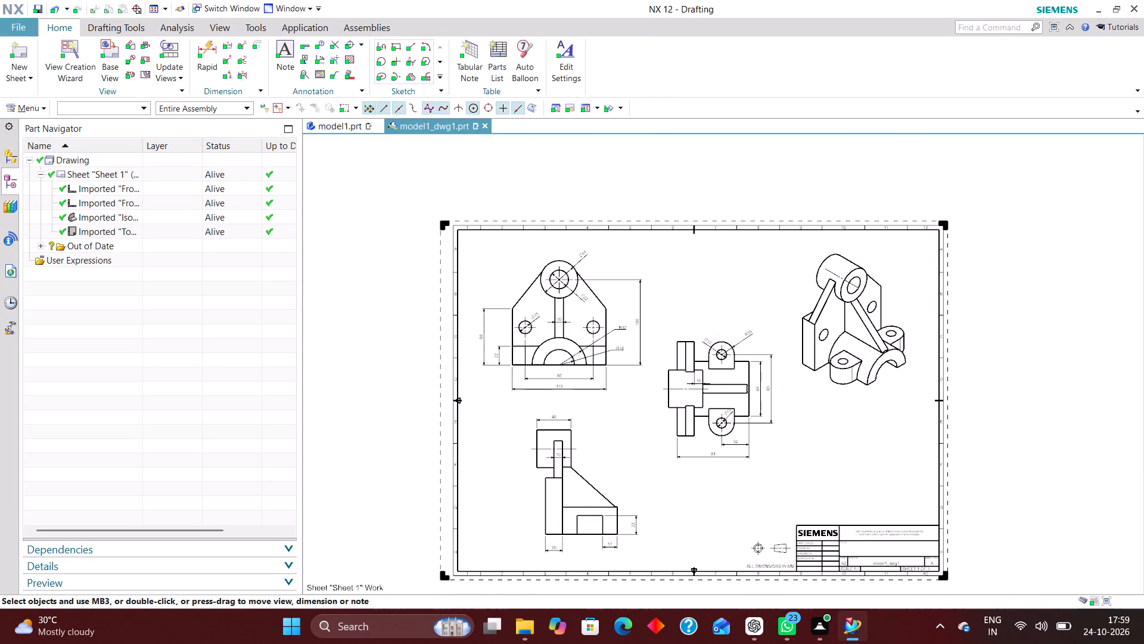
pyautogui.moveTo(841, 427); pyautogui.dragTo(786, 471, button='right')
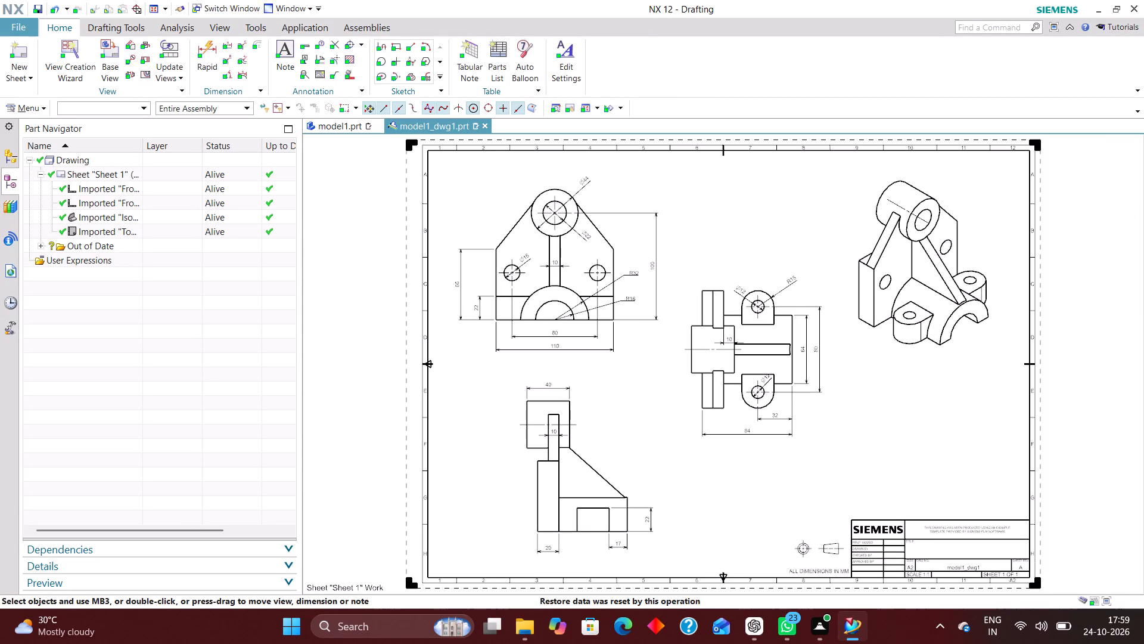
pyautogui.scroll(3, 627, 528)
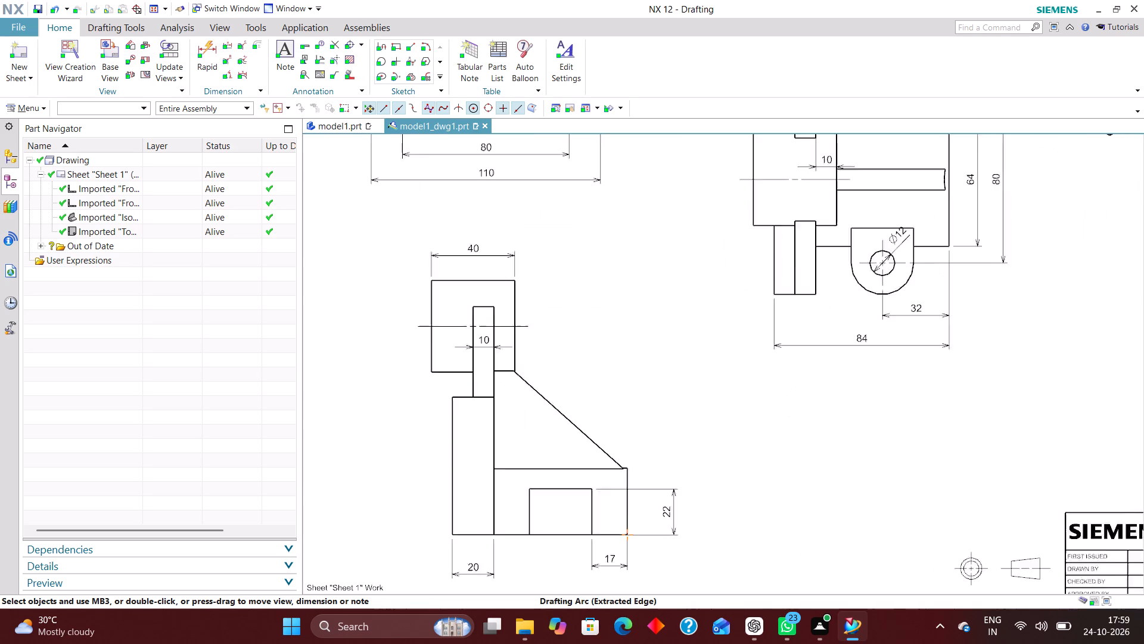
pyautogui.scroll(1, 627, 528)
pyautogui.scroll(-3, 640, 494)
pyautogui.scroll(-3, 602, 454)
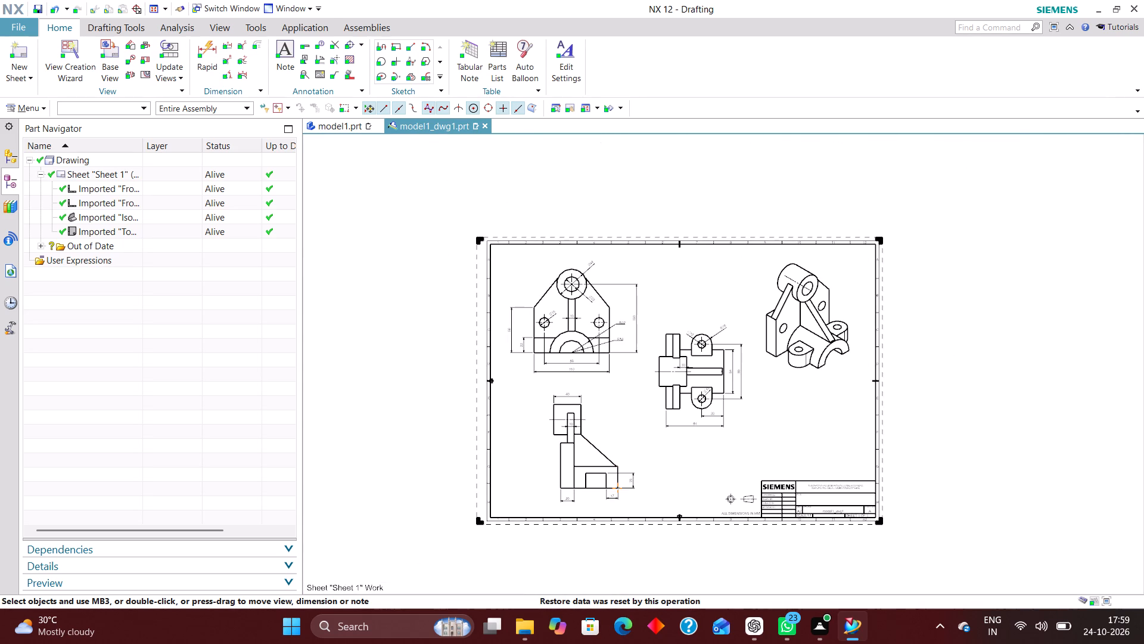
# Using the Inferred method, dimension the vertical height between the ends of the side view's sloped rib edge, placing it beyond the 22 dimension.
pyautogui.click(207, 45)
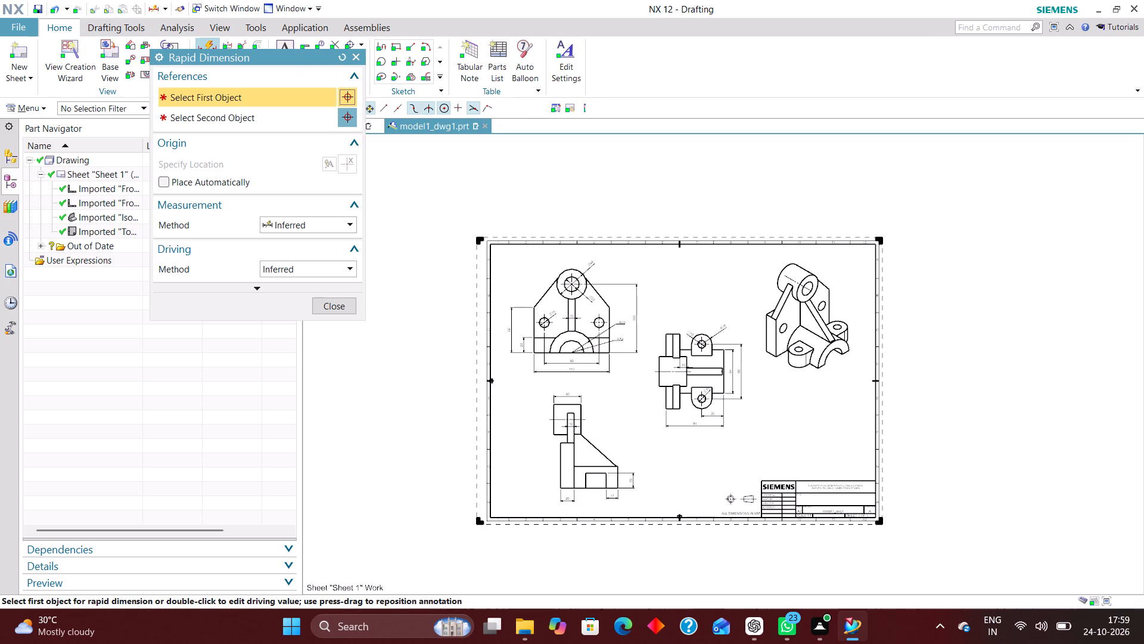
pyautogui.scroll(4, 617, 451)
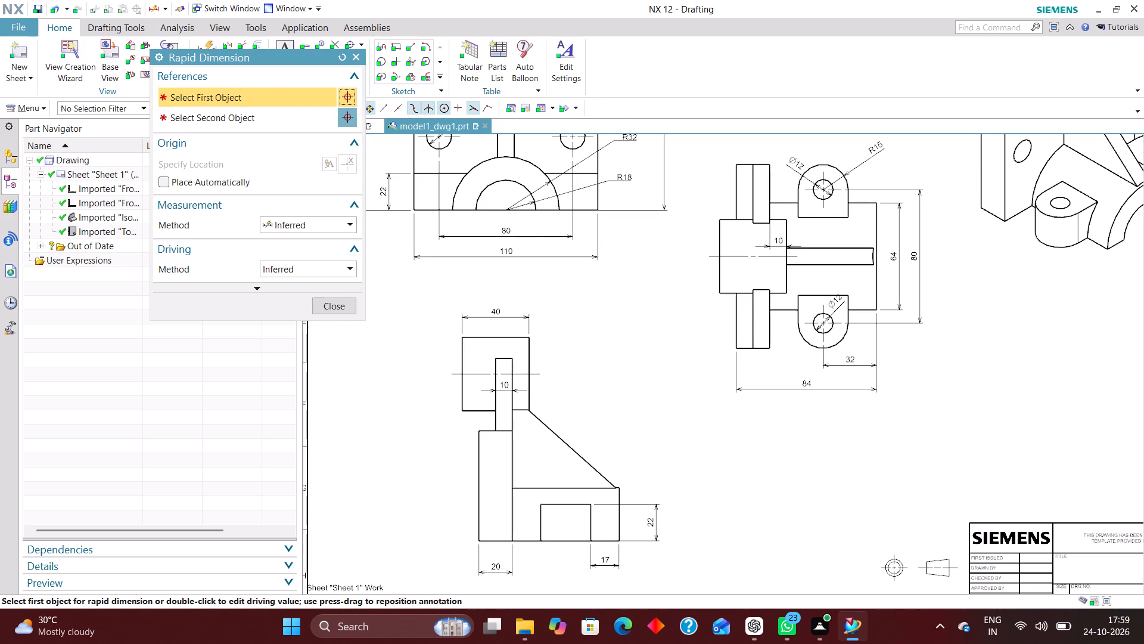
pyautogui.scroll(-3, 614, 430)
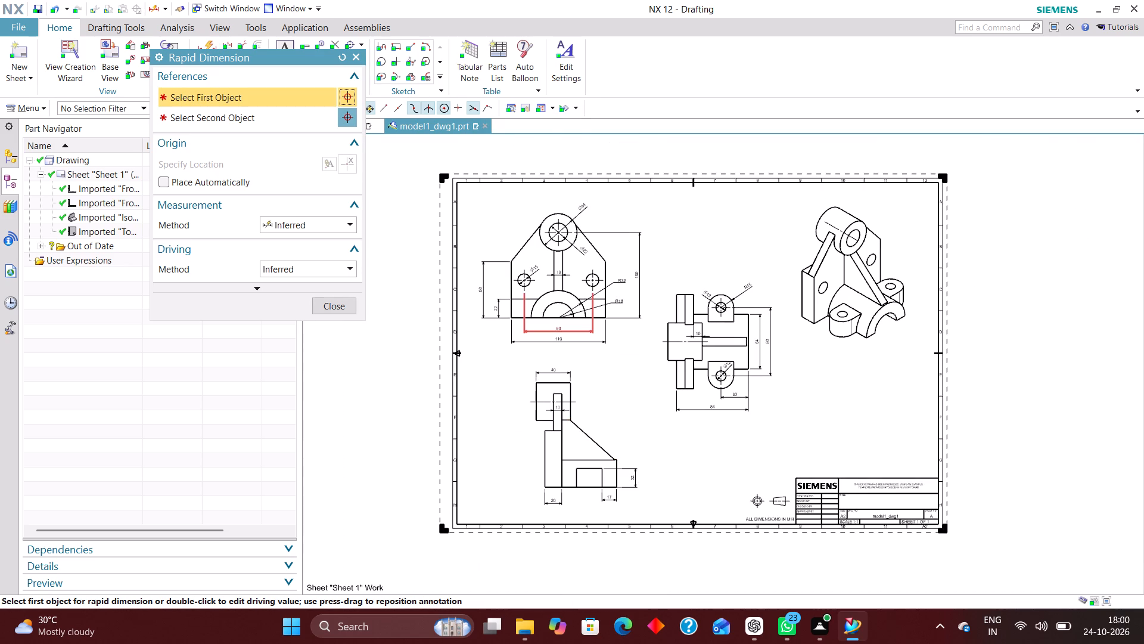
pyautogui.scroll(9, 617, 475)
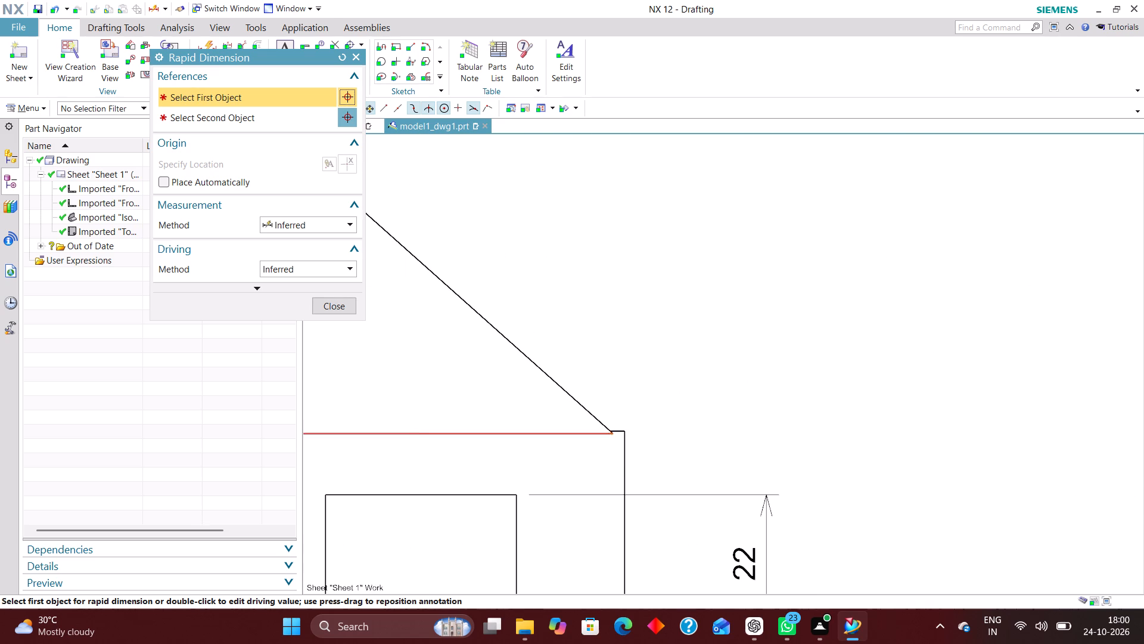
pyautogui.click(614, 435)
pyautogui.scroll(-5, 652, 462)
pyautogui.scroll(2, 539, 355)
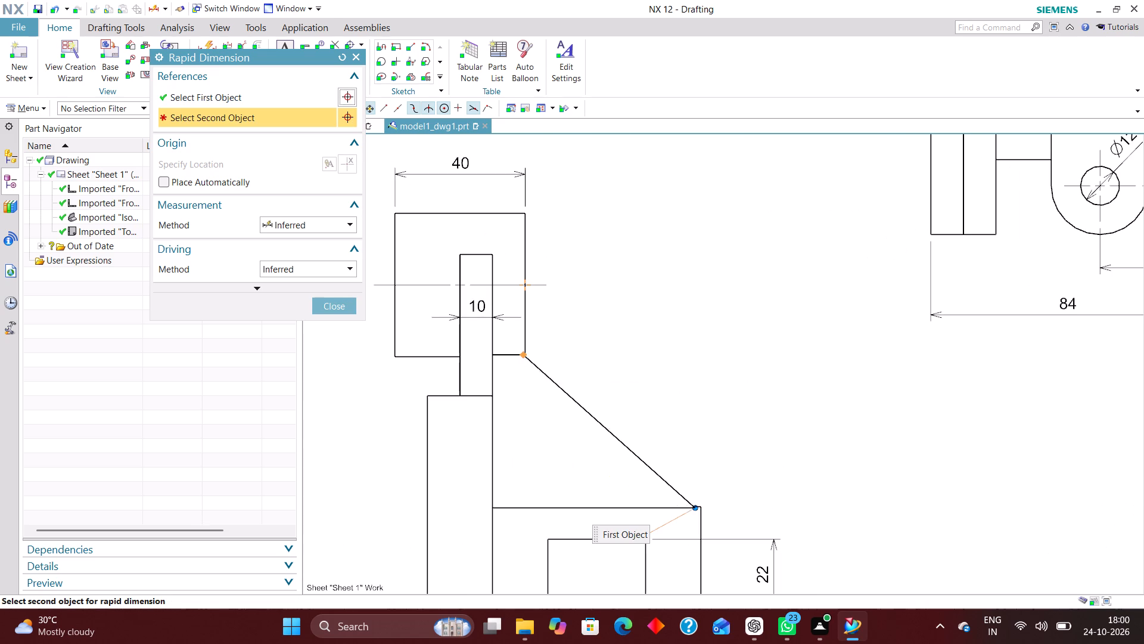
pyautogui.click(527, 355)
pyautogui.click(809, 414)
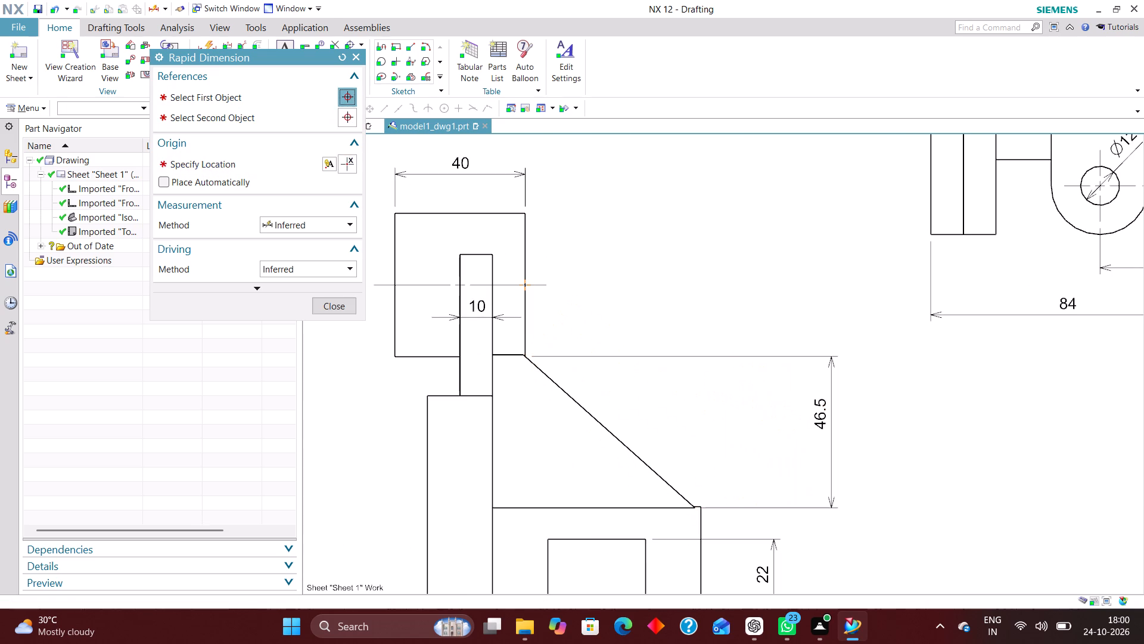
pyautogui.click(341, 300)
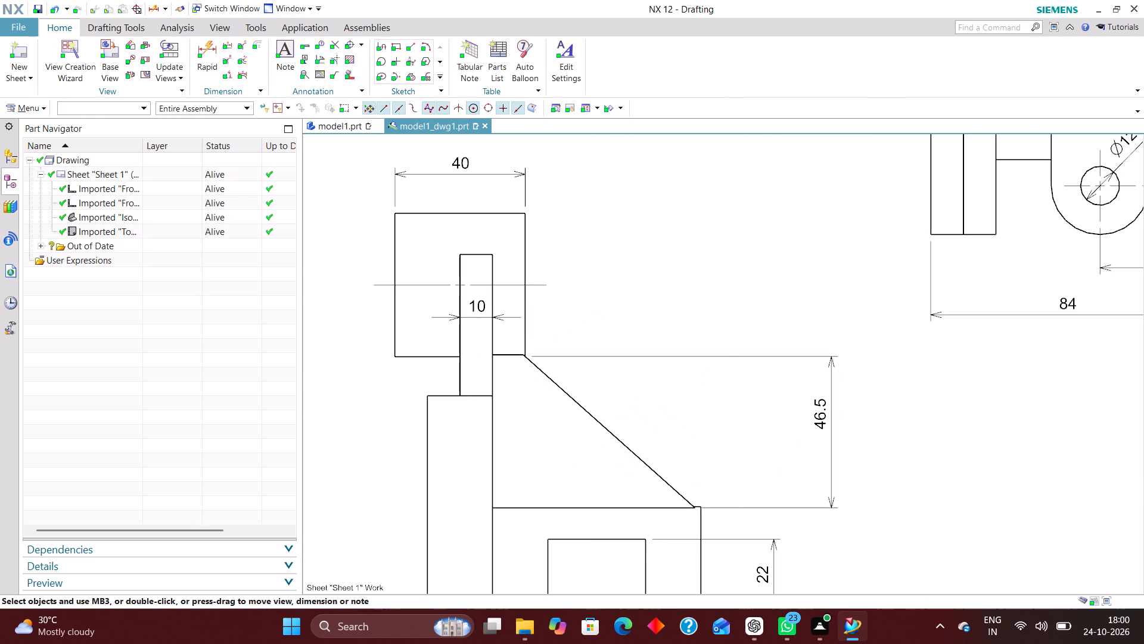
# Set the side view's sloped-rib height dimension to 0 decimal places.
pyautogui.doubleClick(829, 431)
pyautogui.click(946, 472)
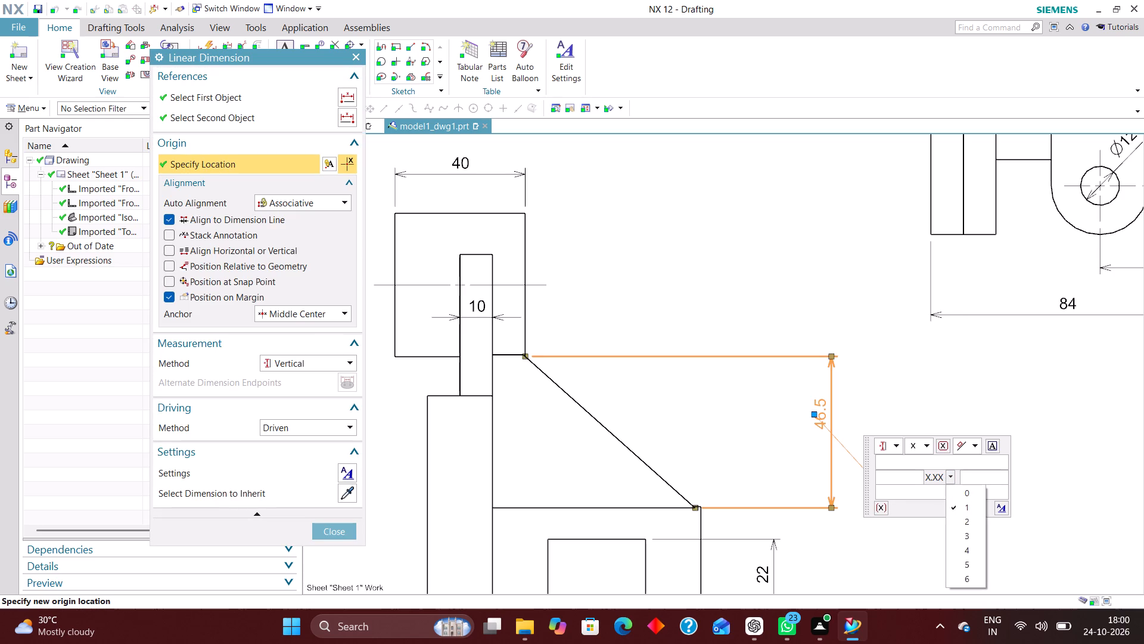
pyautogui.click(954, 489)
pyautogui.click(343, 532)
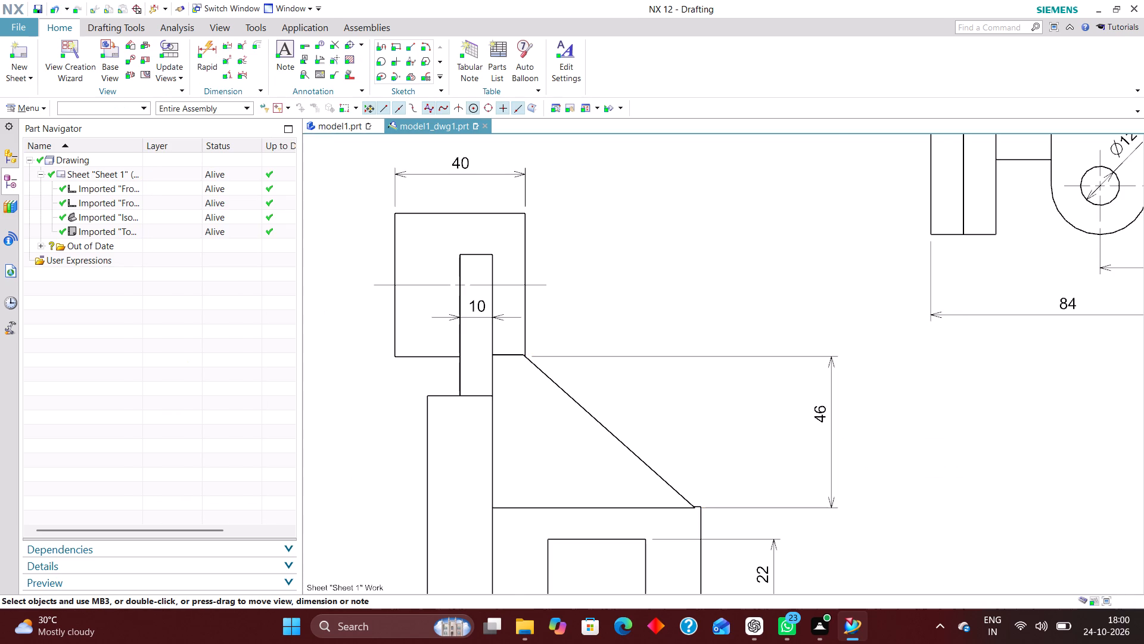
pyautogui.scroll(-3, 601, 343)
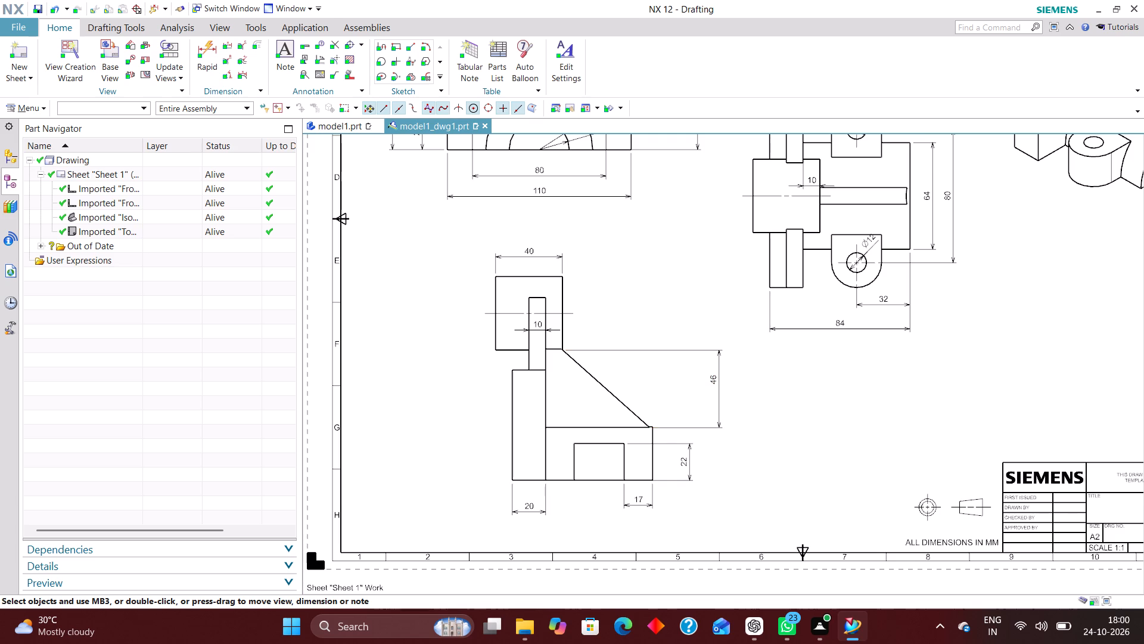
pyautogui.scroll(-3, 738, 397)
pyautogui.moveTo(908, 330); pyautogui.dragTo(873, 407, button='right')
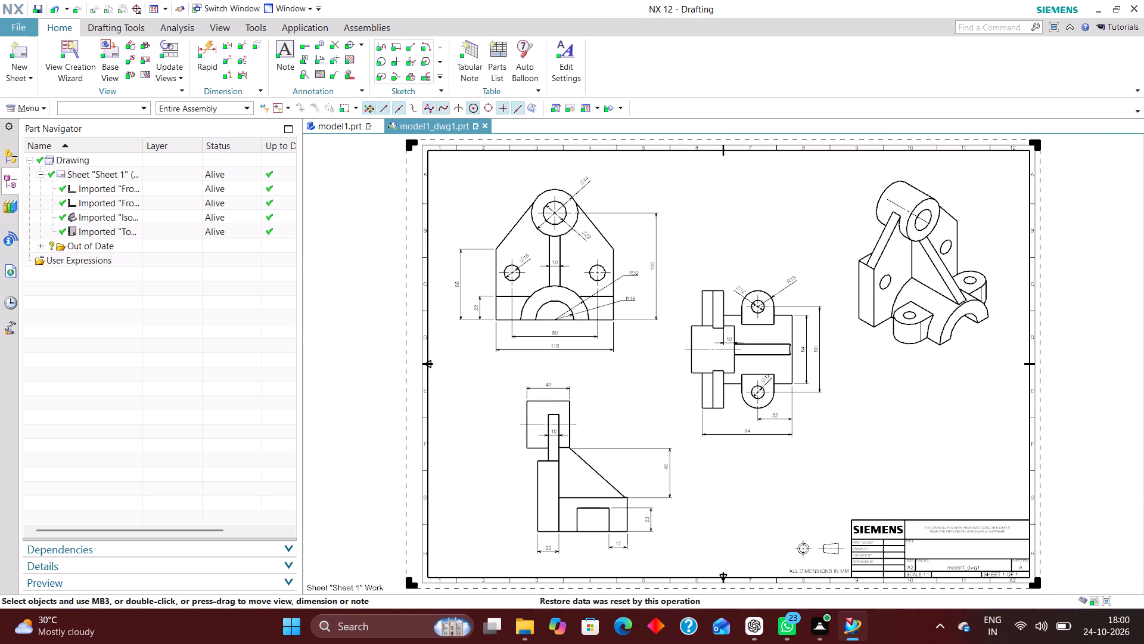
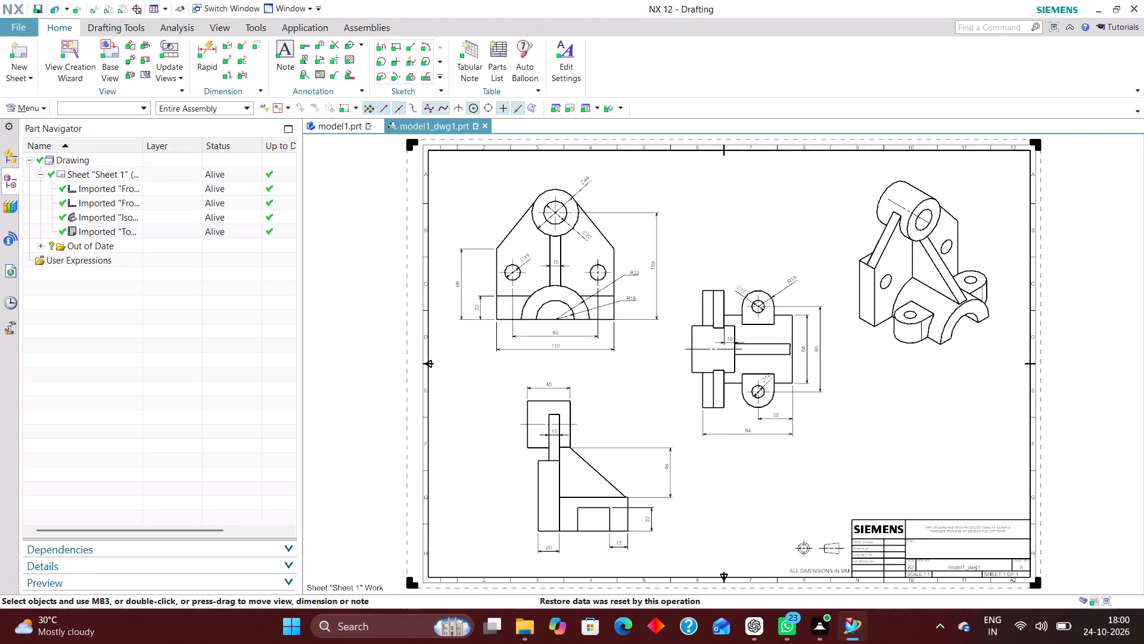
# Open the drawing sheet's title block for populating its cells.
pyautogui.scroll(2, 859, 450)
pyautogui.moveTo(856, 369); pyautogui.dragTo(823, 507, button='right')
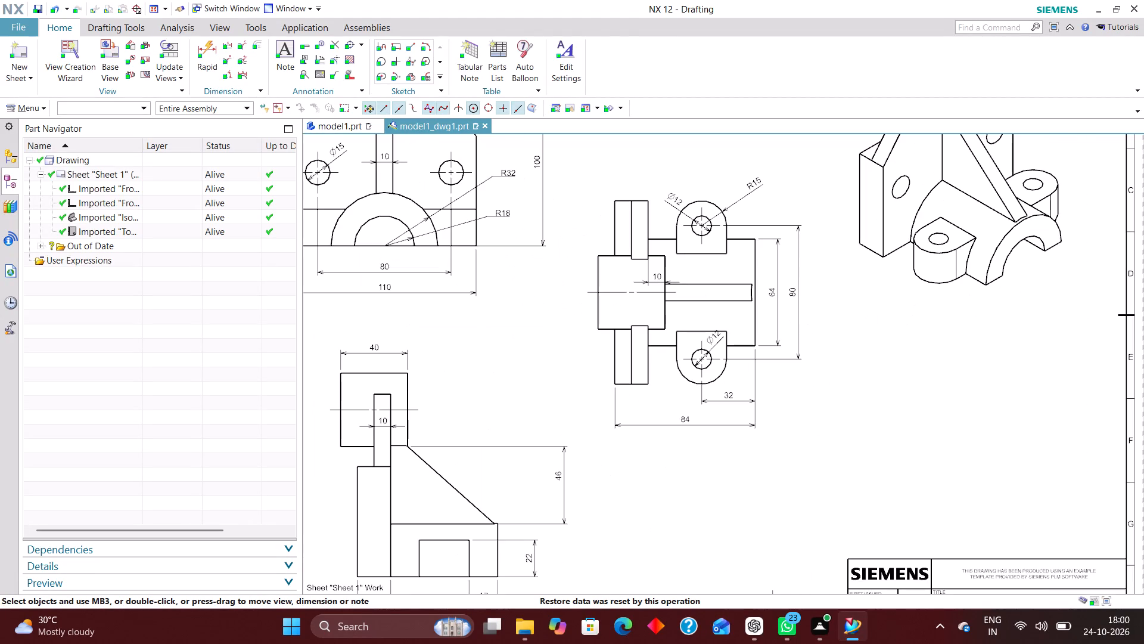
pyautogui.moveTo(854, 367); pyautogui.dragTo(772, 469, button='right')
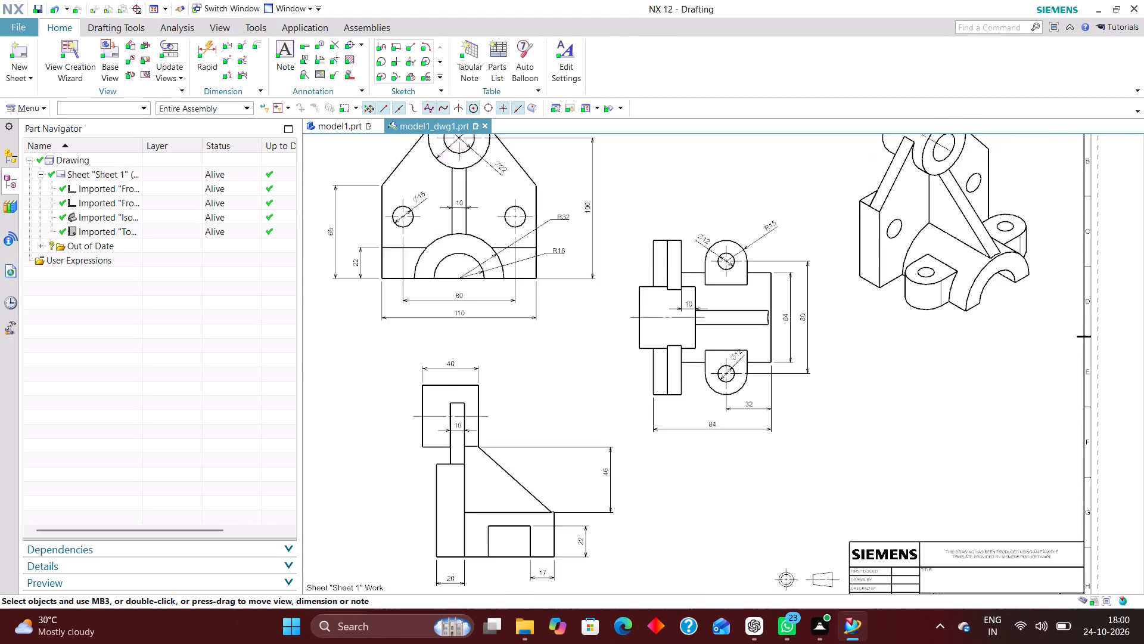
pyautogui.rightClick(851, 550)
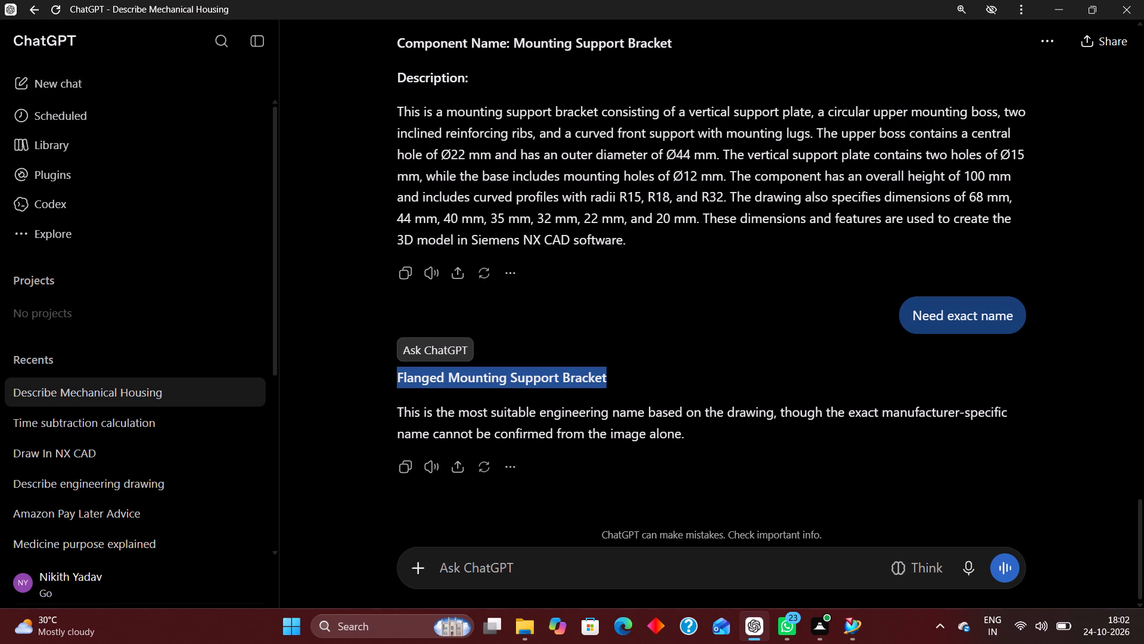
# Copy "Flanged Mounting Support Bracket" from the ChatGPT reply and paste it as the Label7 title block value in NX.
pyautogui.hotkey('ctrl', 'c')
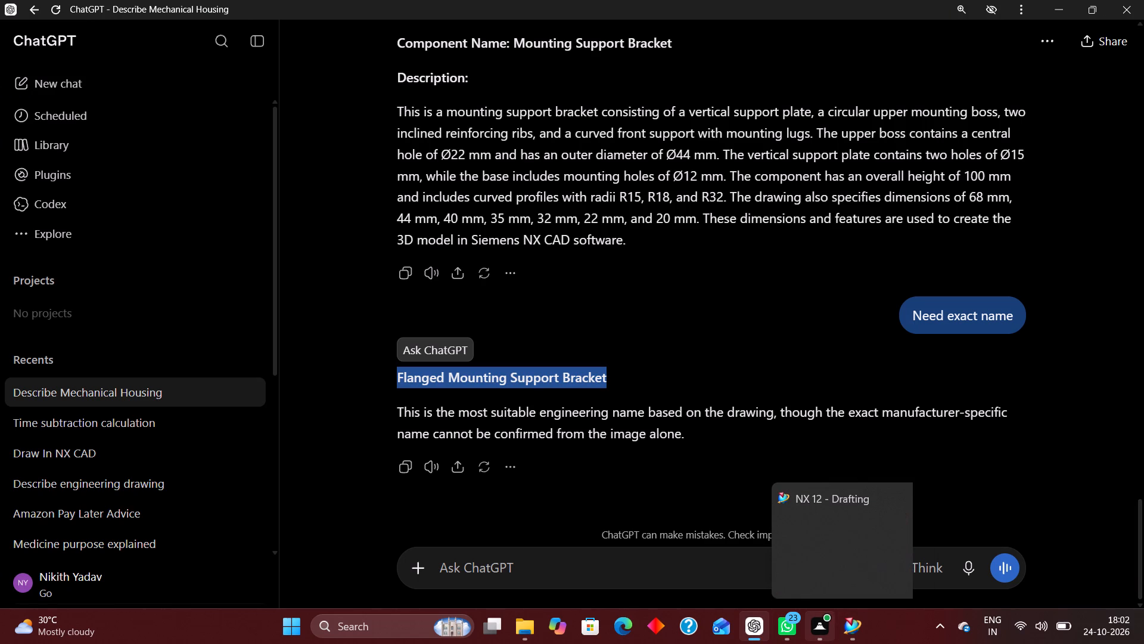
pyautogui.click(859, 628)
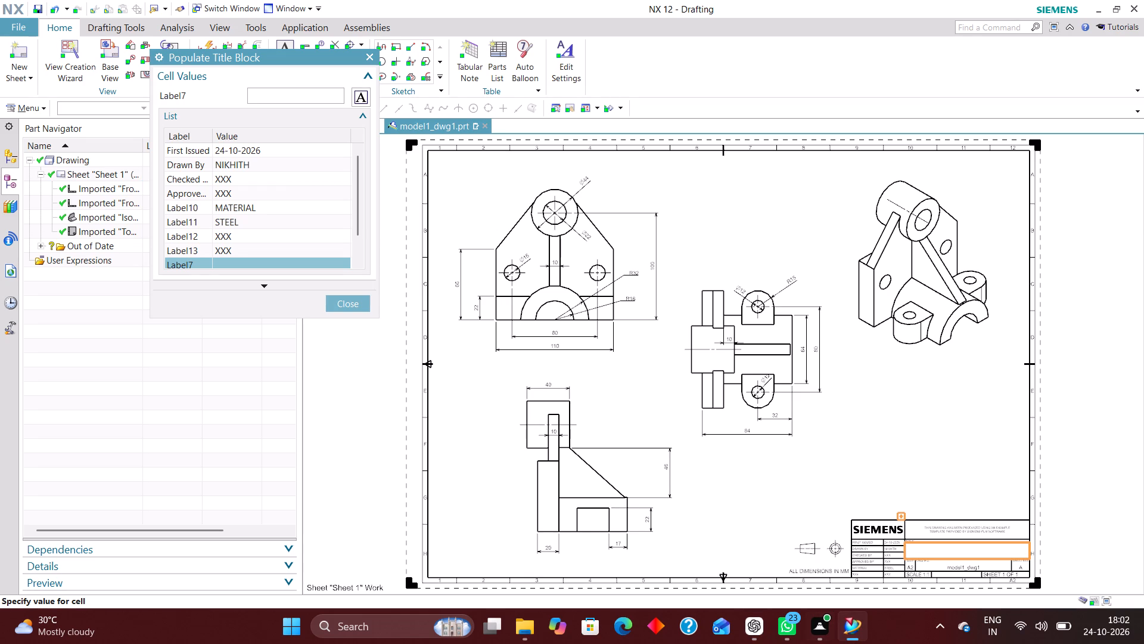
pyautogui.click(269, 97)
pyautogui.hotkey('ctrl', 'v')
# Rewrite the last word of the Label7 value in capitals as BRACKET.
pyautogui.press('BackSpace')
pyautogui.press('BackSpace')
pyautogui.press('BackSpace')
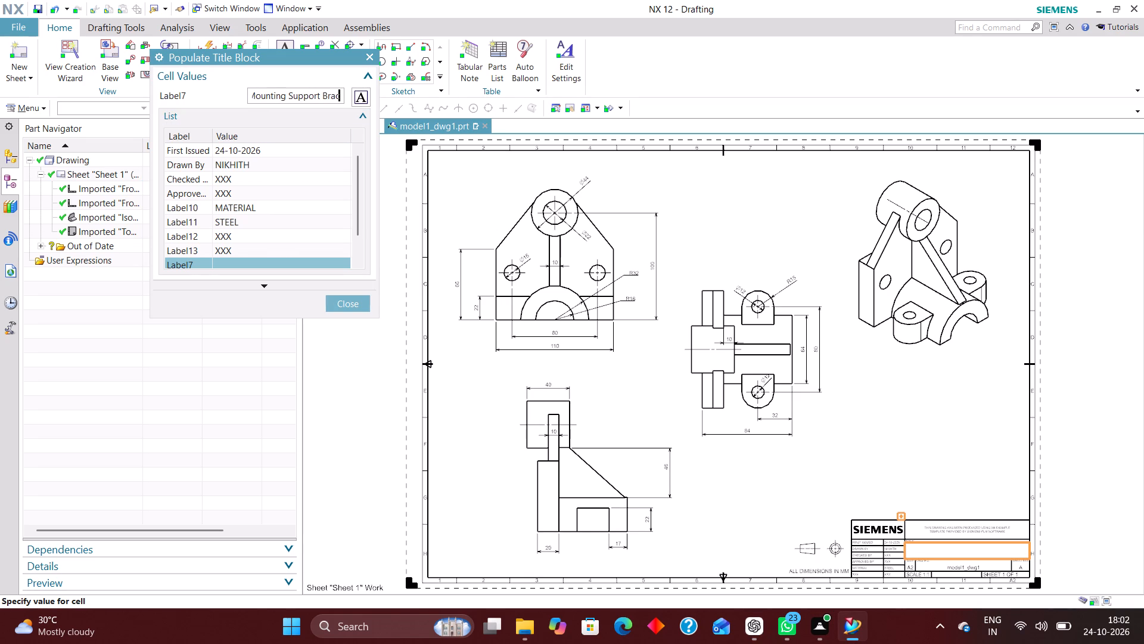
pyautogui.press('BackSpace')
pyautogui.press('BackSpace')
pyautogui.press('BackSpace')
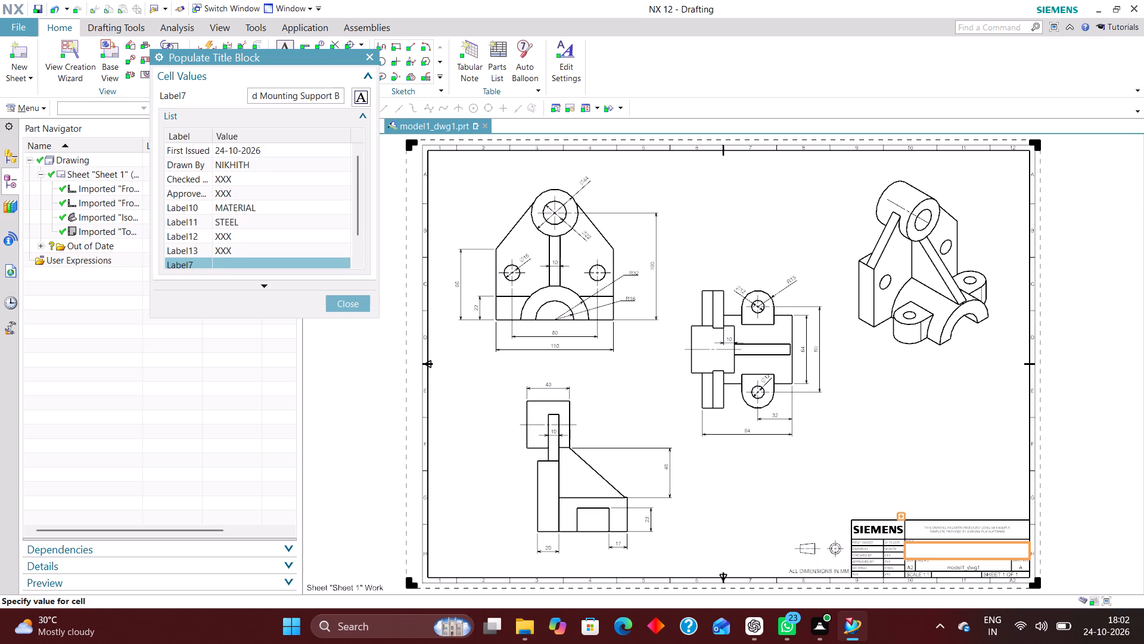
pyautogui.write('RACKET')
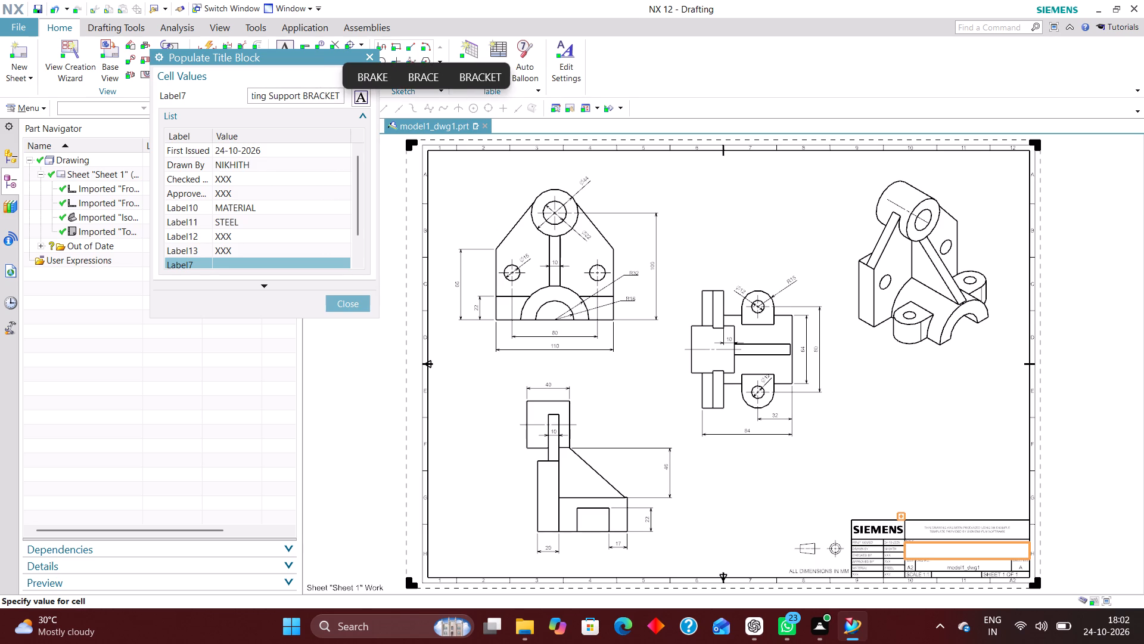
# Rewrite the word before BRACKET in the Label7 value in capitals as SUPPORT.
pyautogui.press('Left')
pyautogui.press('Left')
pyautogui.press('Left')
pyautogui.press('Left')
pyautogui.press('Left')
pyautogui.press('Left')
pyautogui.press('Left')
pyautogui.press('Left')
pyautogui.press('Left')
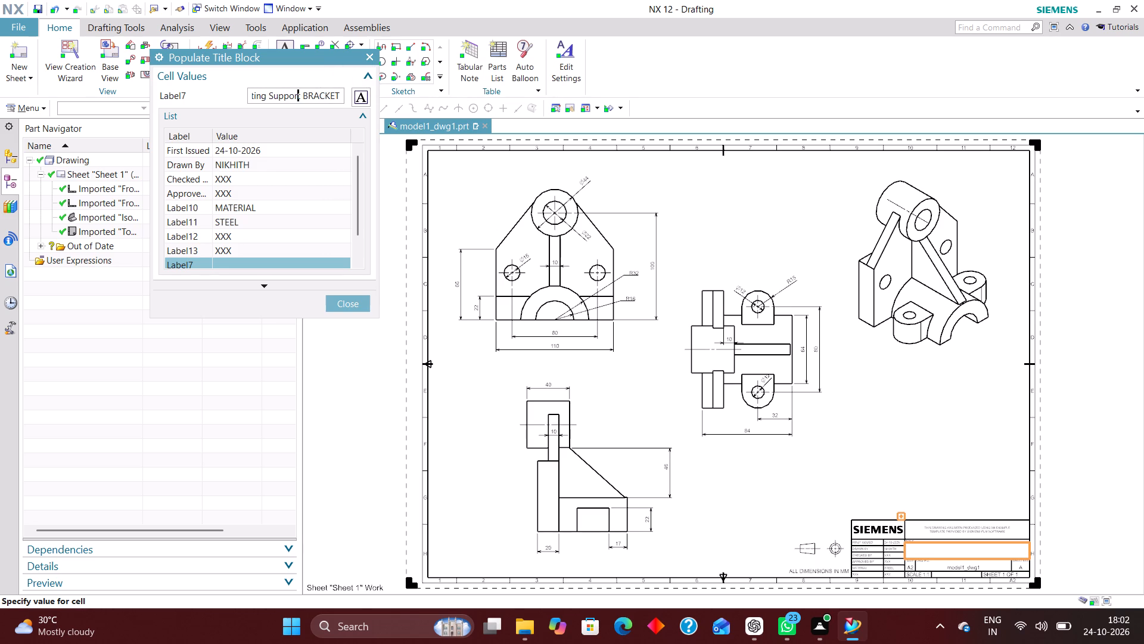
pyautogui.press('Right')
pyautogui.press('BackSpace')
pyautogui.press('BackSpace')
pyautogui.press('BackSpace')
pyautogui.press('BackSpace')
pyautogui.press('BackSpace')
pyautogui.press('BackSpace')
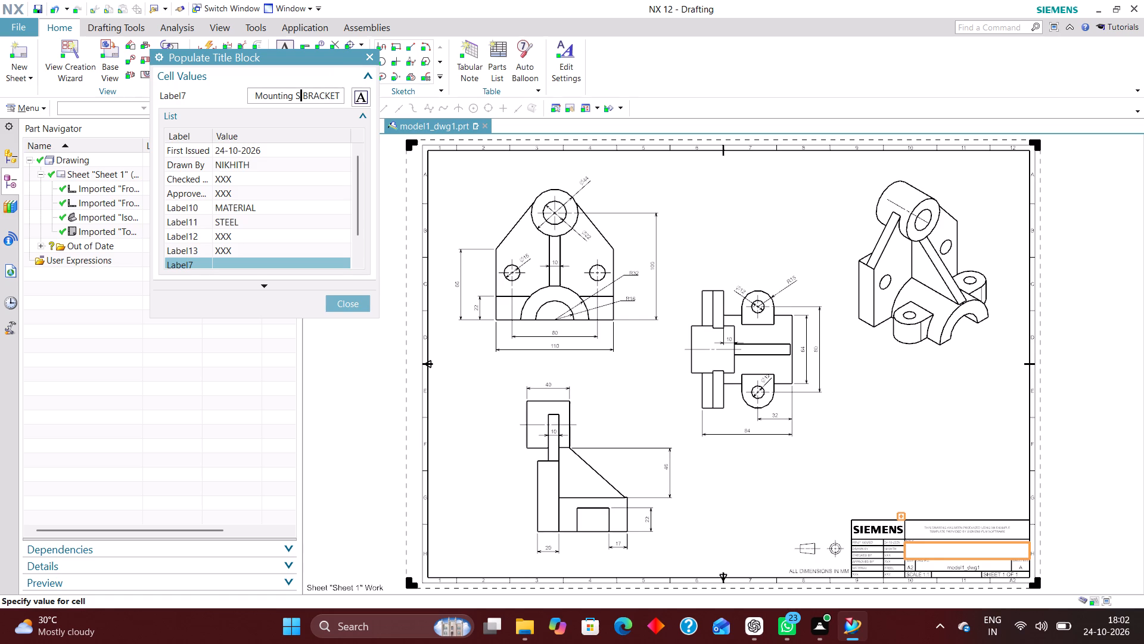
pyautogui.write('UPPO')
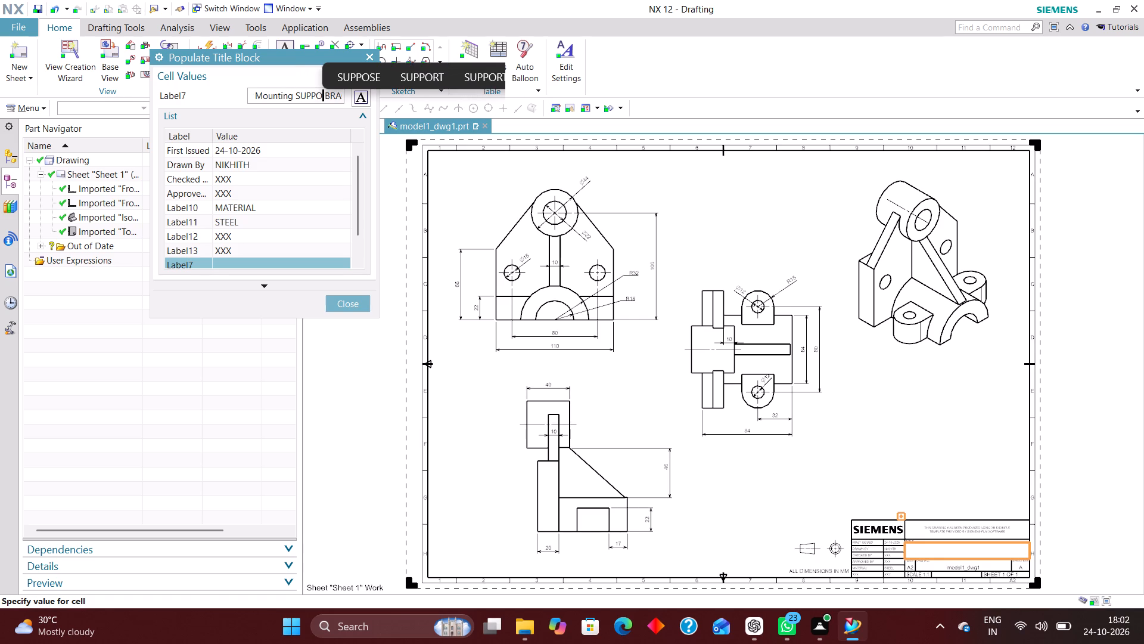
pyautogui.write('RT')
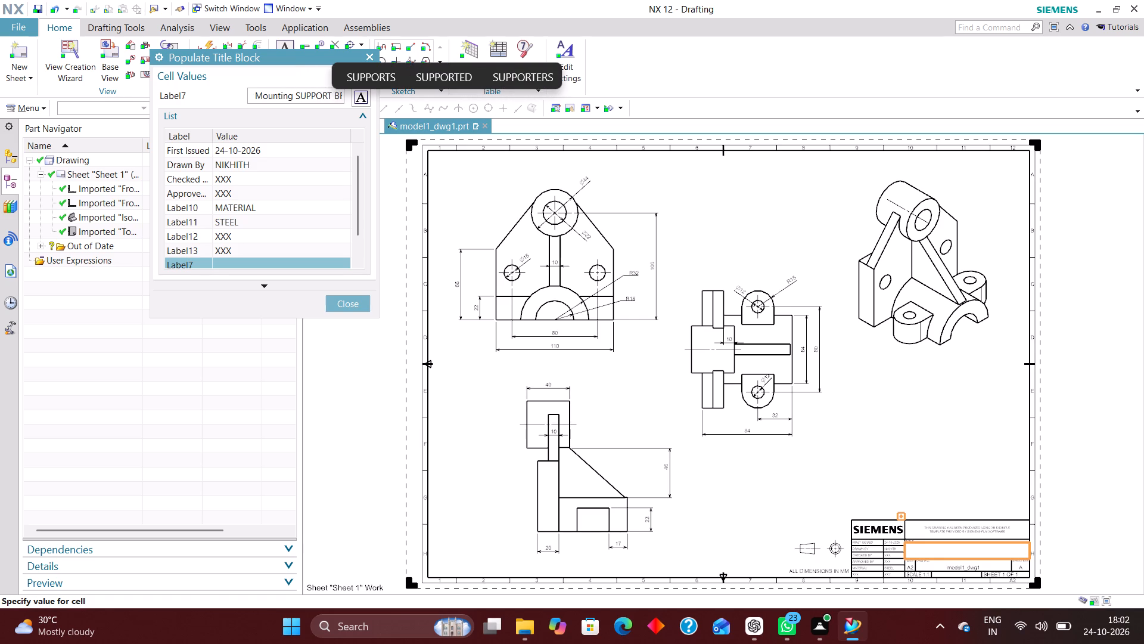
# Rewrite the second word of the Label7 value in capitals as MOUNTING.
pyautogui.press('Left')
pyautogui.press('Left')
pyautogui.press('Left')
pyautogui.press('Left')
pyautogui.press('Left')
pyautogui.press('Left')
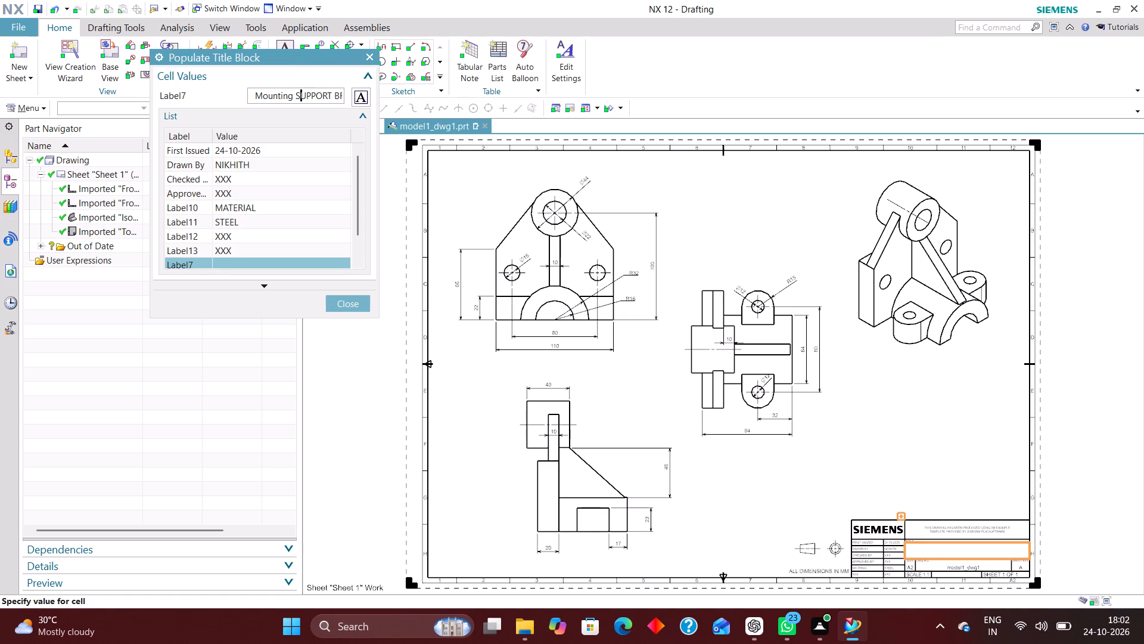
pyautogui.press('Left')
pyautogui.press('Left')
pyautogui.press('BackSpace')
pyautogui.press('BackSpace')
pyautogui.press('BackSpace')
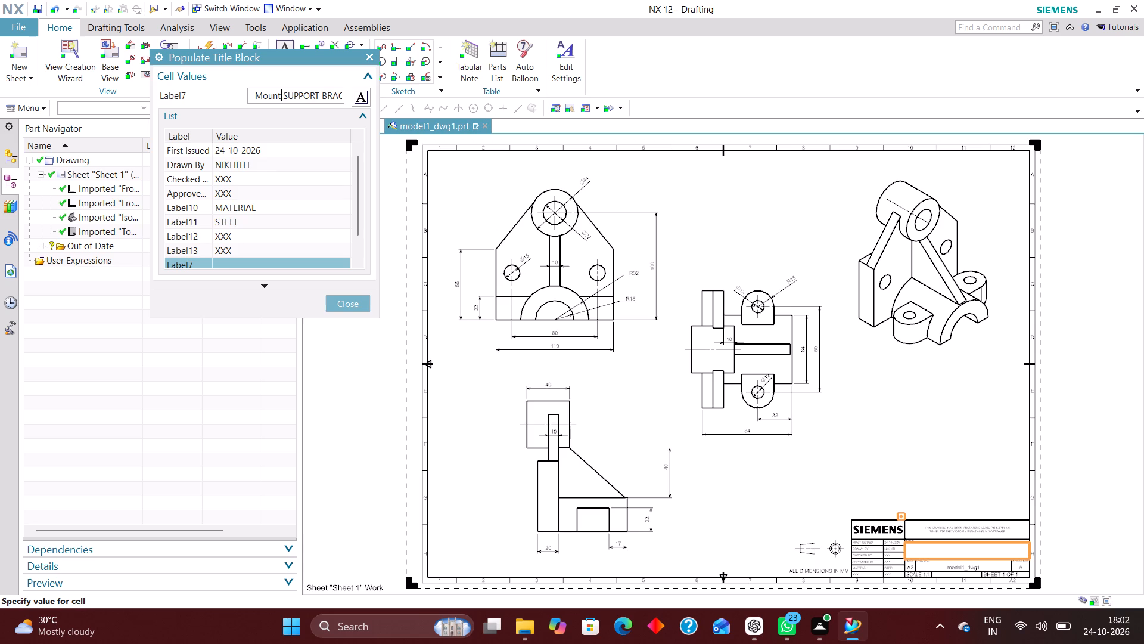
pyautogui.press('BackSpace')
pyautogui.press('BackSpace')
pyautogui.press('BackSpace')
pyautogui.press('BackSpace')
pyautogui.write('OUNTIN')
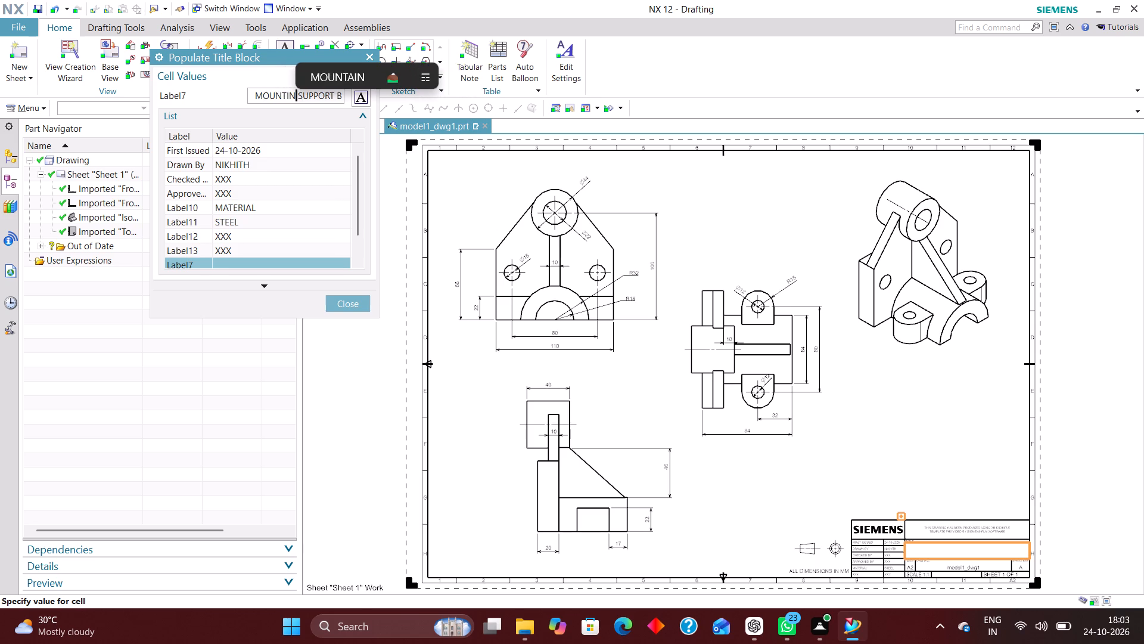
pyautogui.press('g')
# Rewrite the first word as FLANGED and apply FLANGED MOUNTING SUPPORT BRACKET as the Label7 value.
pyautogui.press('Left')
pyautogui.press('Left')
pyautogui.press('Left')
pyautogui.press('Left')
pyautogui.press('Left')
pyautogui.press('Left')
pyautogui.press('Left')
pyautogui.press('Left')
pyautogui.press('Left')
pyautogui.press('Left')
pyautogui.press('Left')
pyautogui.press('Left')
pyautogui.press('Left')
pyautogui.press('Left')
pyautogui.press('Left')
pyautogui.press('Left')
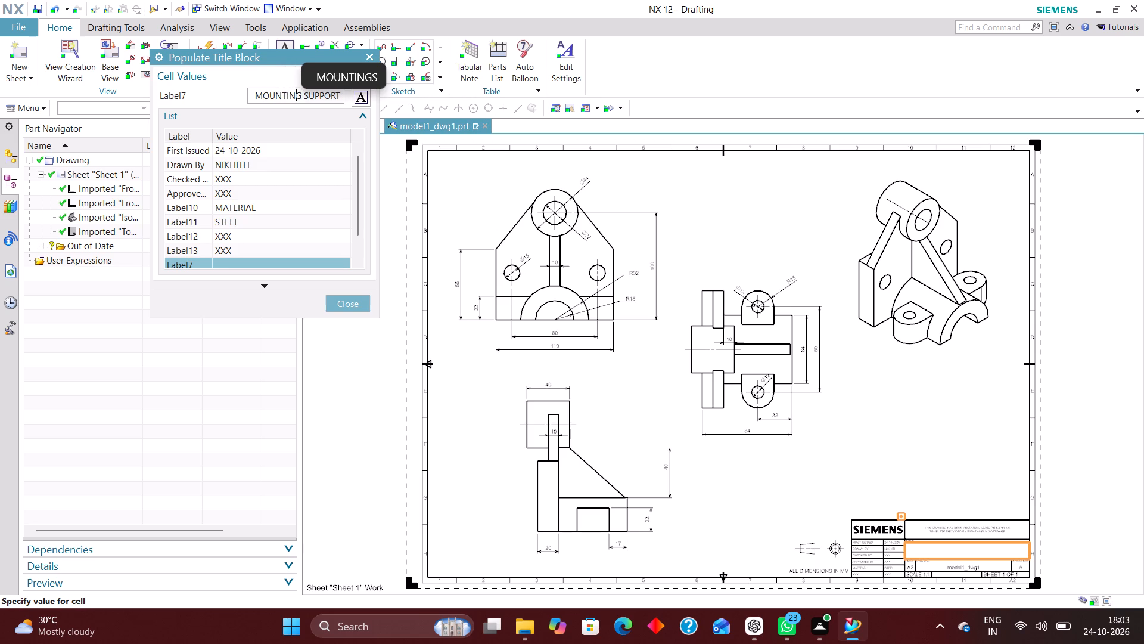
pyautogui.press('Right')
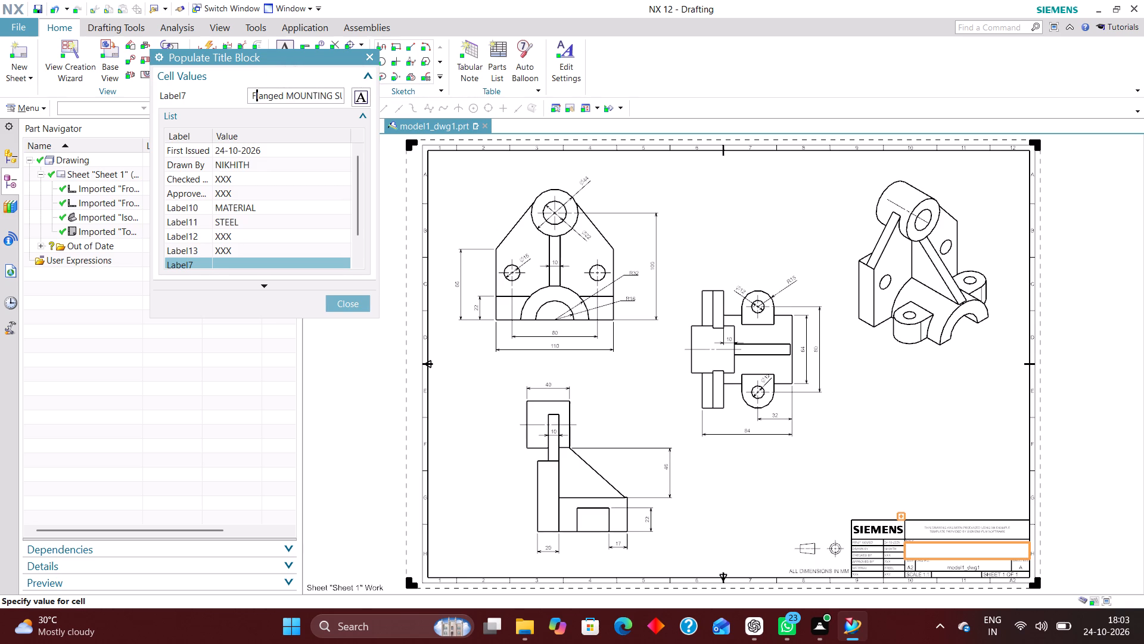
pyautogui.press('Right')
pyautogui.press('Right')
pyautogui.press('Right')
pyautogui.press('Right')
pyautogui.press('Right')
pyautogui.press('Right')
pyautogui.press('BackSpace')
pyautogui.press('BackSpace')
pyautogui.press('BackSpace')
pyautogui.press('BackSpace')
pyautogui.press('BackSpace')
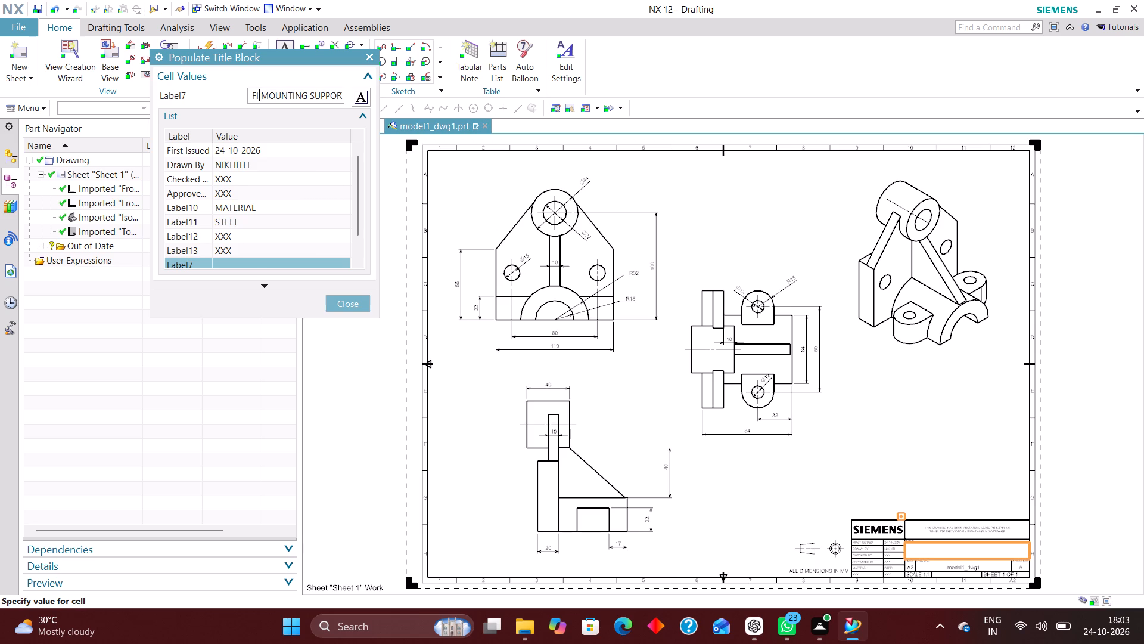
pyautogui.press('BackSpace')
pyautogui.write('LANGED')
pyautogui.press('Return')
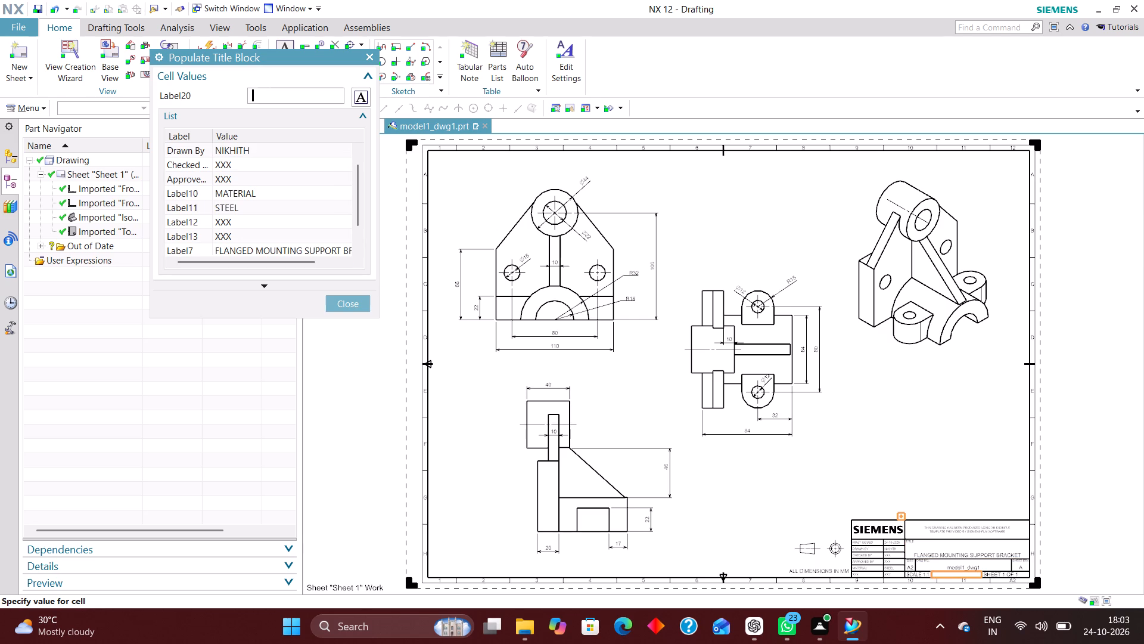
# Set the Label20 title block cell to "WEIGHT (kg) 2.5689" and finish populating the title block.
pyautogui.scroll(-6, 229, 195)
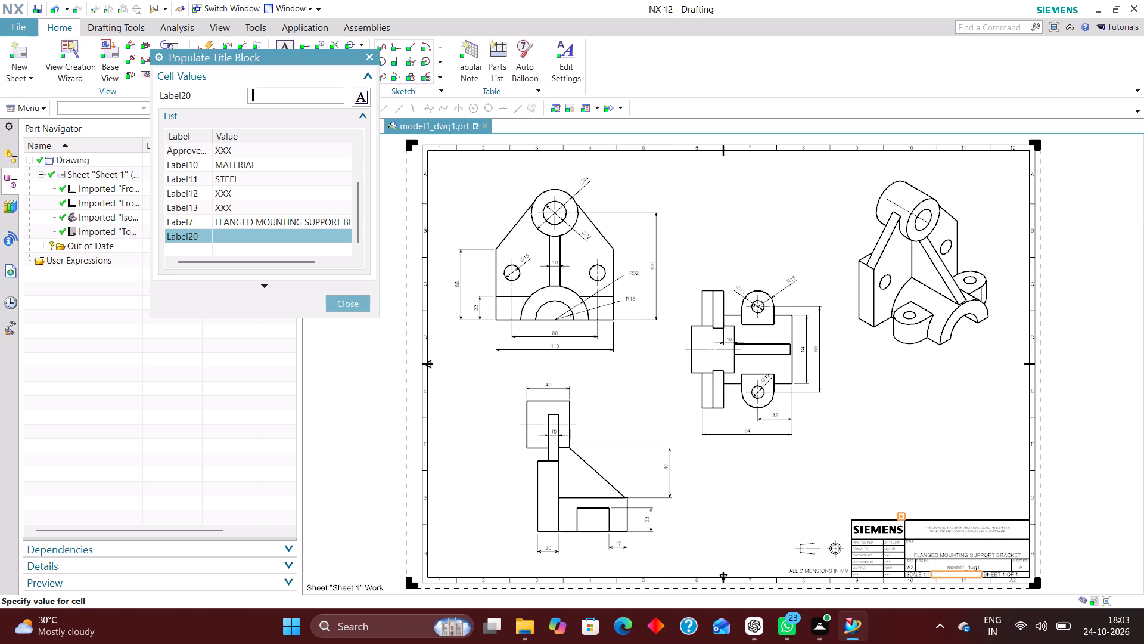
pyautogui.click(279, 95)
pyautogui.write('WE')
pyautogui.write('IGHT')
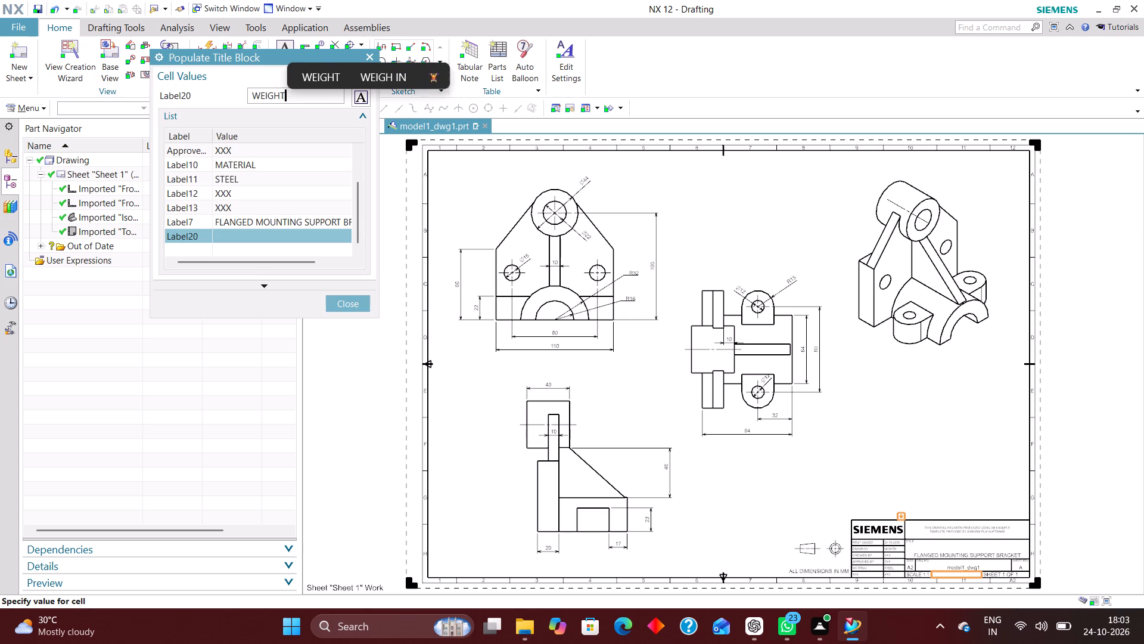
pyautogui.press('space')
pyautogui.write('()')
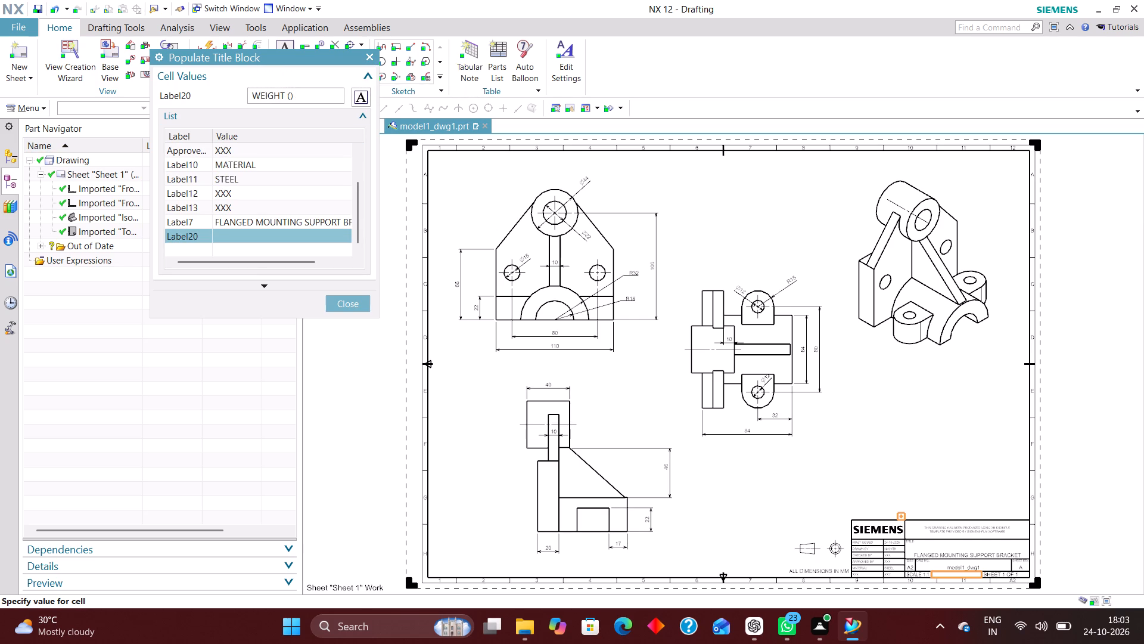
pyautogui.press('Left')
pyautogui.write('kg')
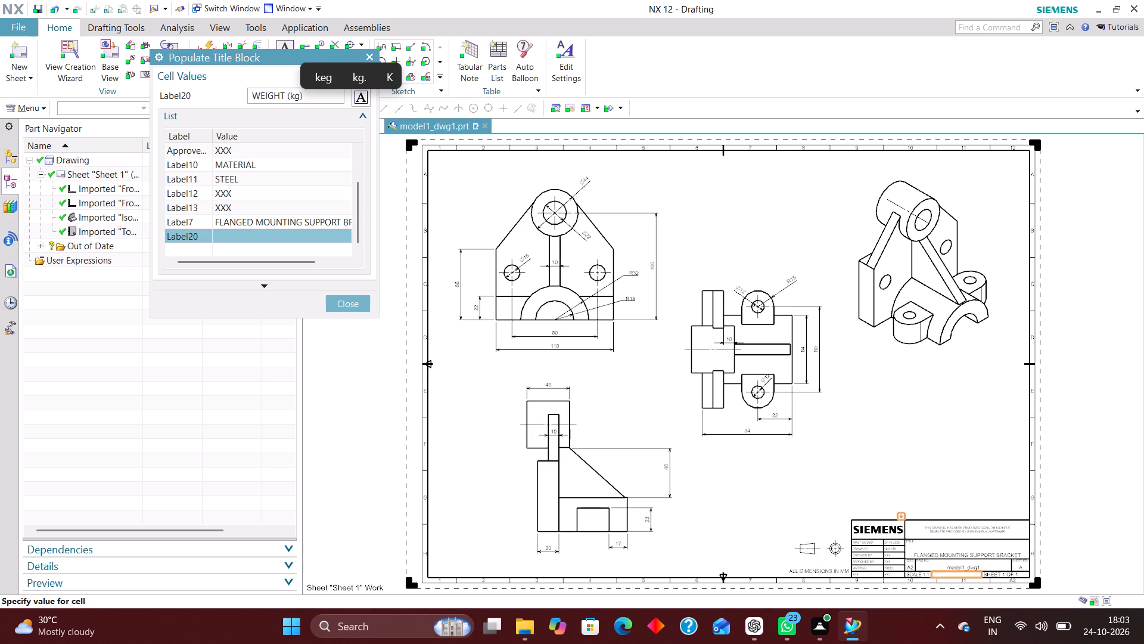
pyautogui.press('Right')
pyautogui.press('space')
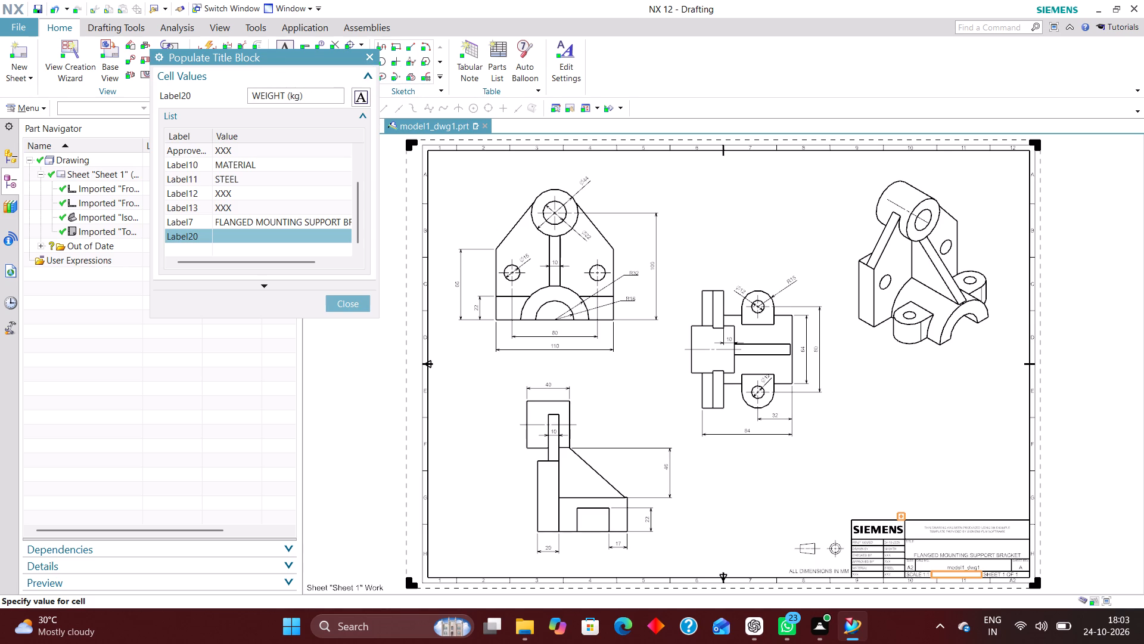
pyautogui.write('2.568')
pyautogui.press('9')
pyautogui.press('Return')
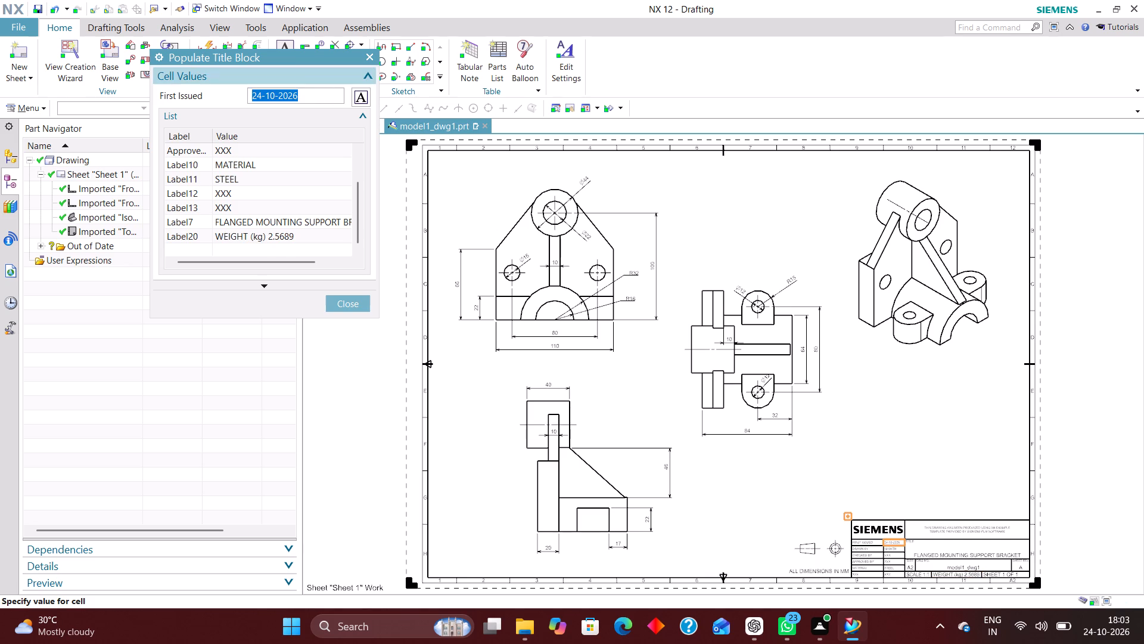
pyautogui.click(356, 302)
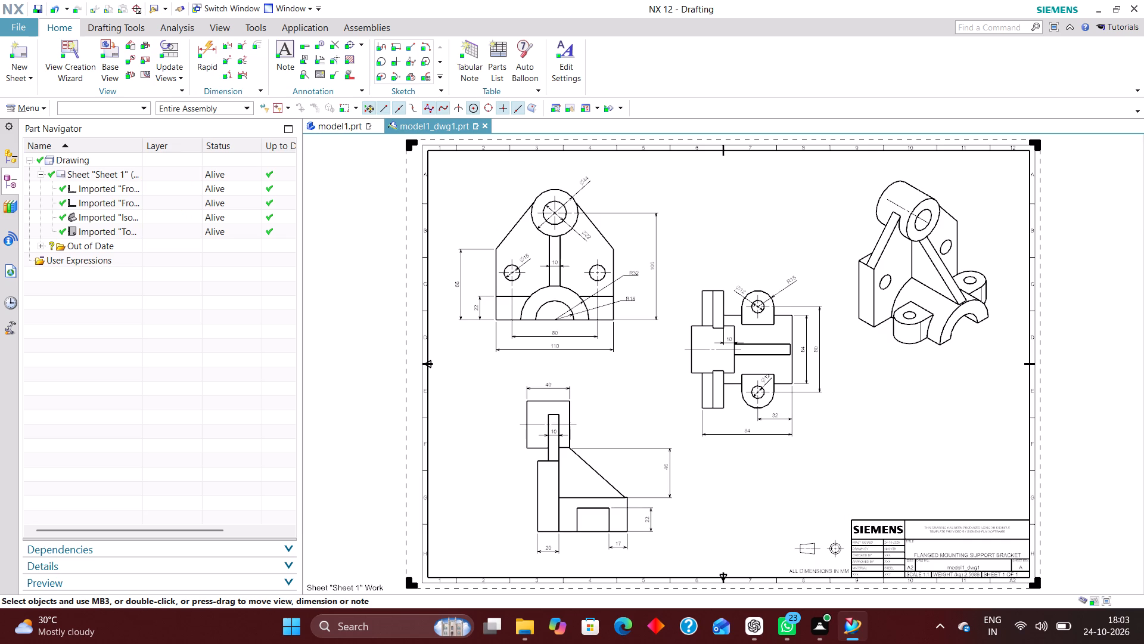
# Show the view label on the isometric view and set its view label type to Name.
pyautogui.rightClick(886, 349)
pyautogui.click(940, 85)
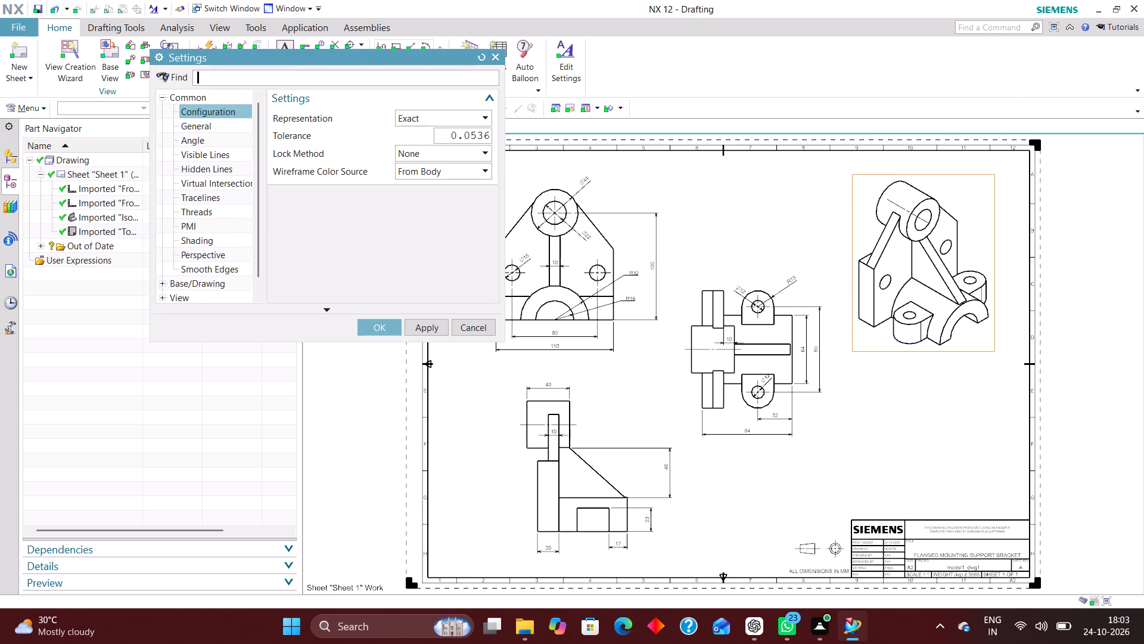
pyautogui.scroll(-5, 207, 264)
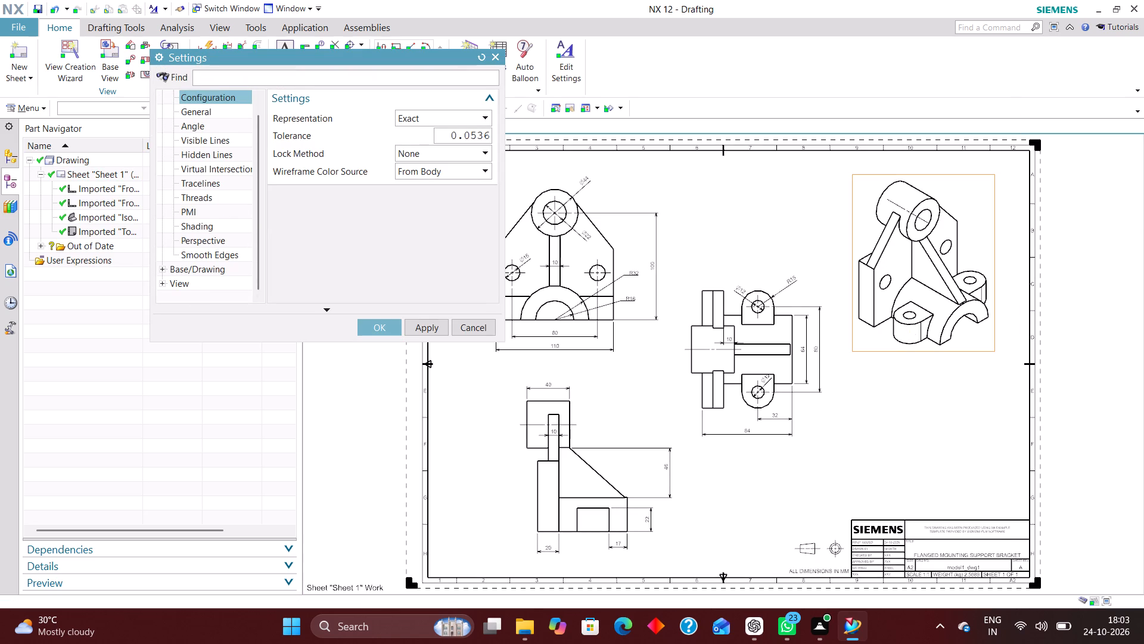
pyautogui.click(213, 268)
pyautogui.click(352, 110)
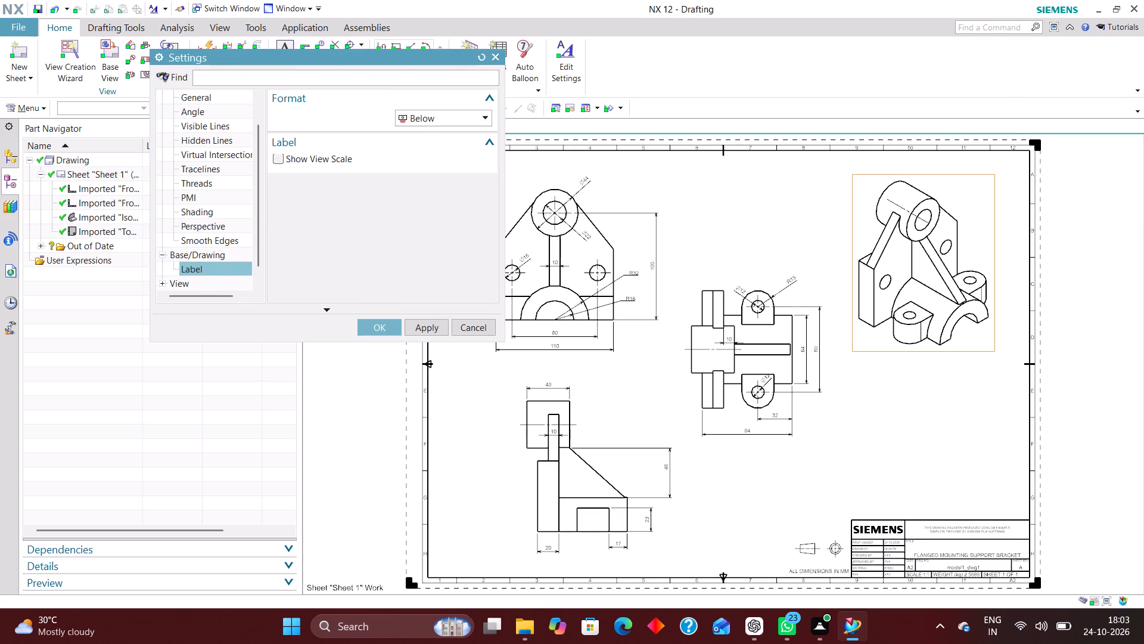
pyautogui.click(445, 175)
pyautogui.click(443, 187)
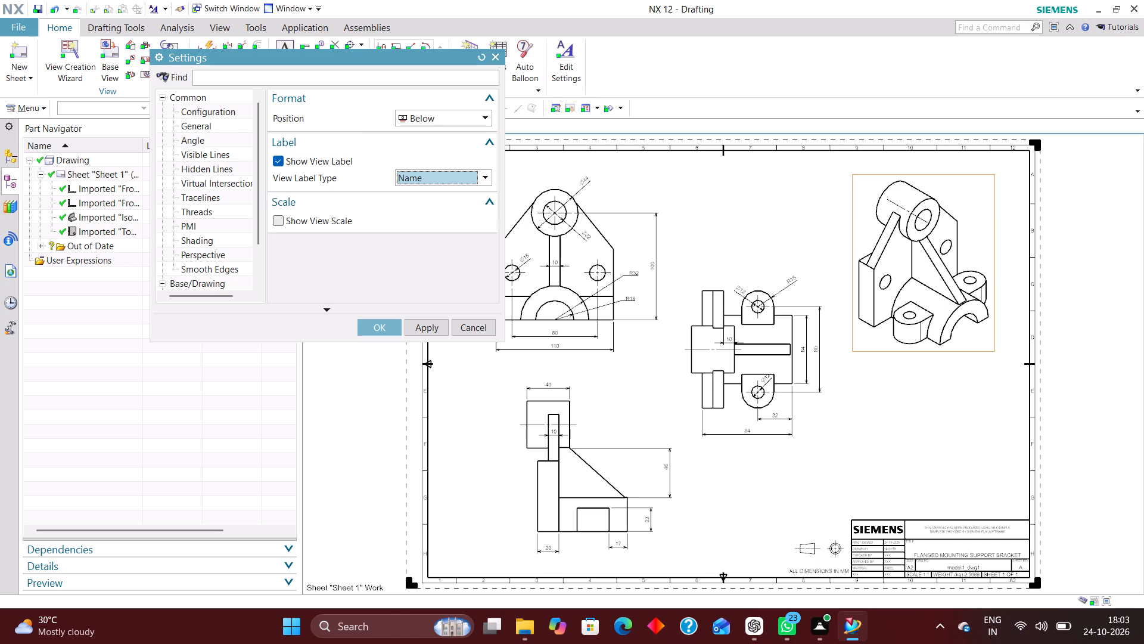
pyautogui.click(382, 332)
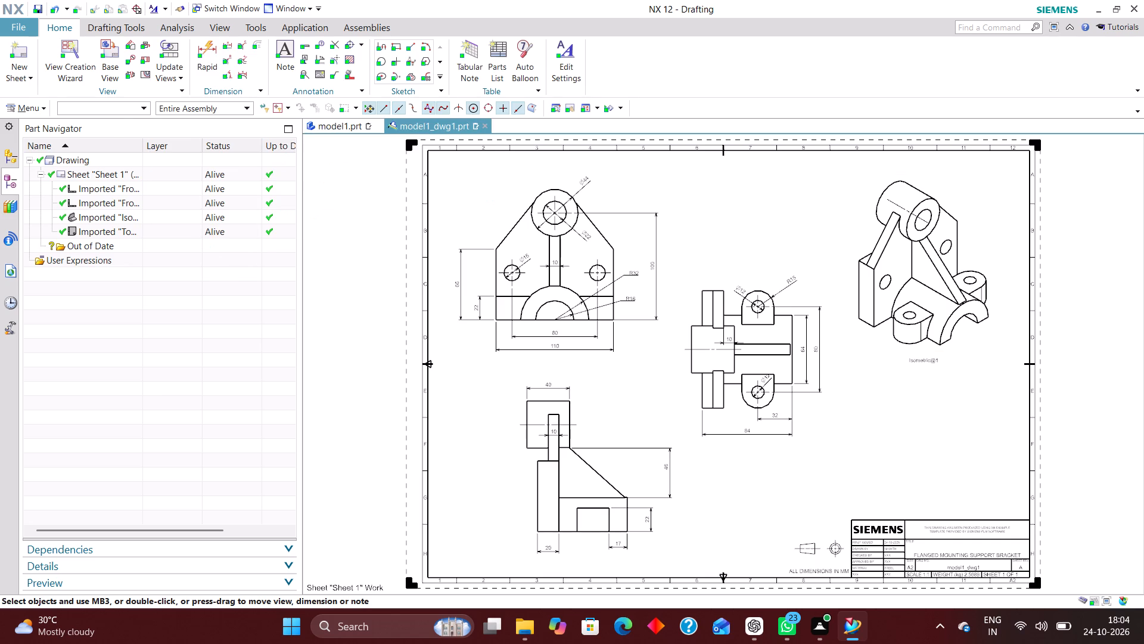
# Show the view label on the Top@4 view with the view label type set to Name.
pyautogui.rightClick(804, 405)
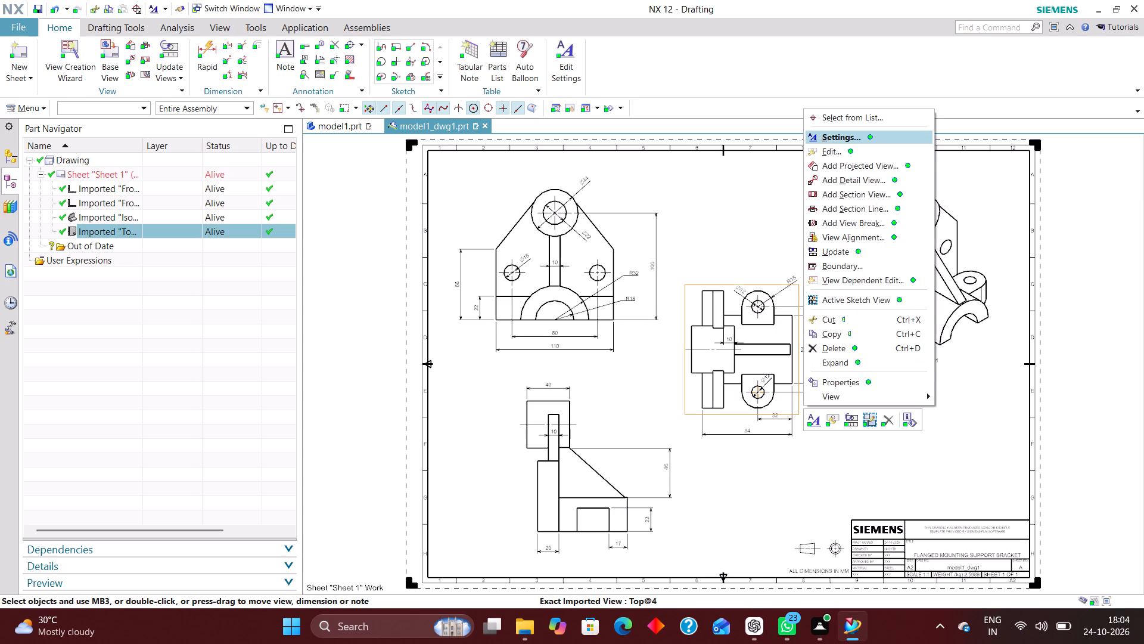
pyautogui.click(826, 142)
pyautogui.click(325, 119)
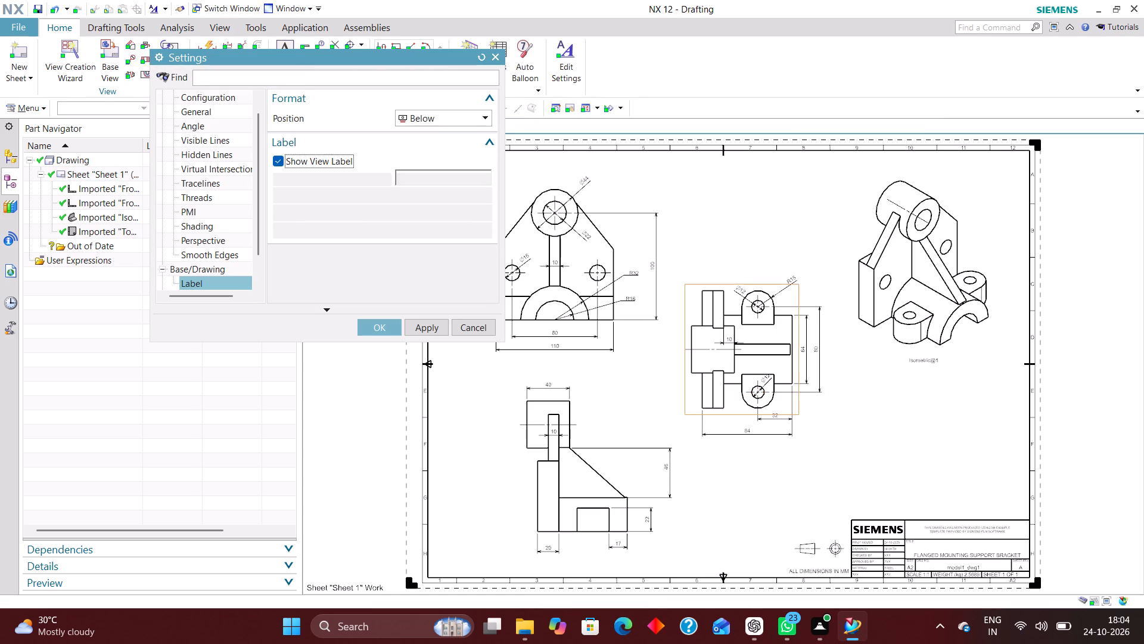
pyautogui.click(433, 182)
pyautogui.click(432, 192)
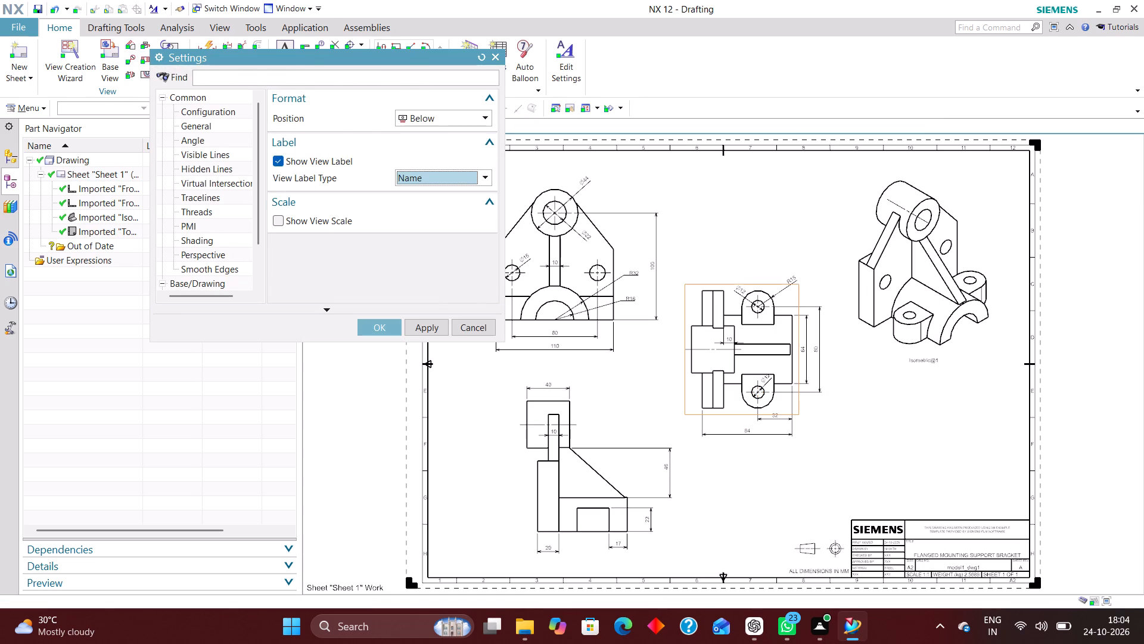
pyautogui.click(387, 323)
# Show the view label on the Front@2 view with the view label type set to Name.
pyautogui.rightClick(619, 332)
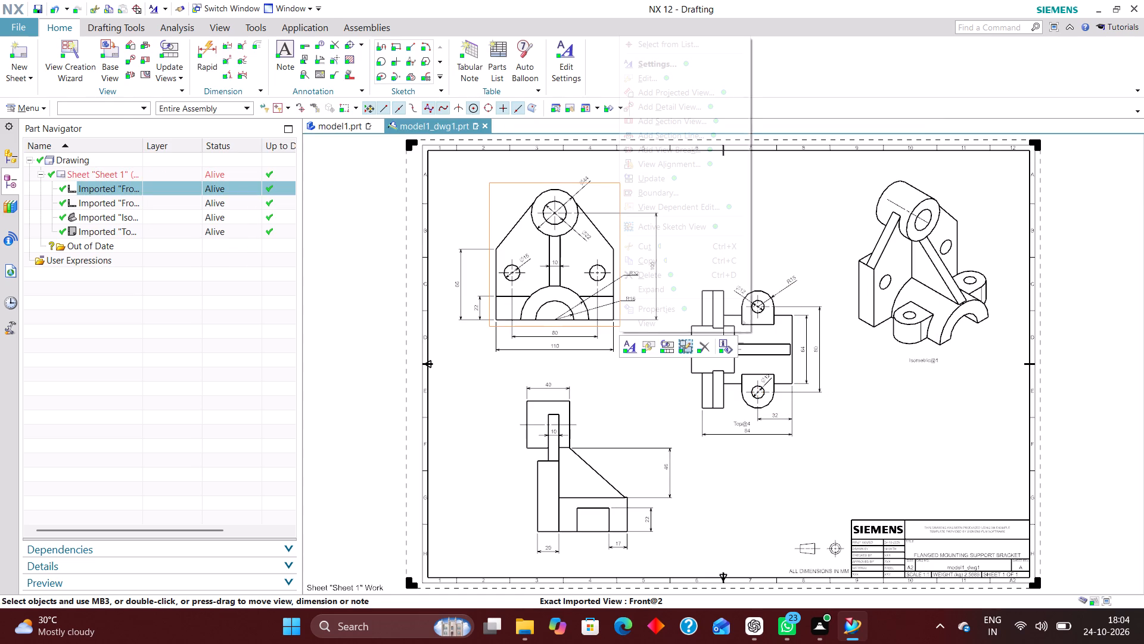
pyautogui.click(663, 62)
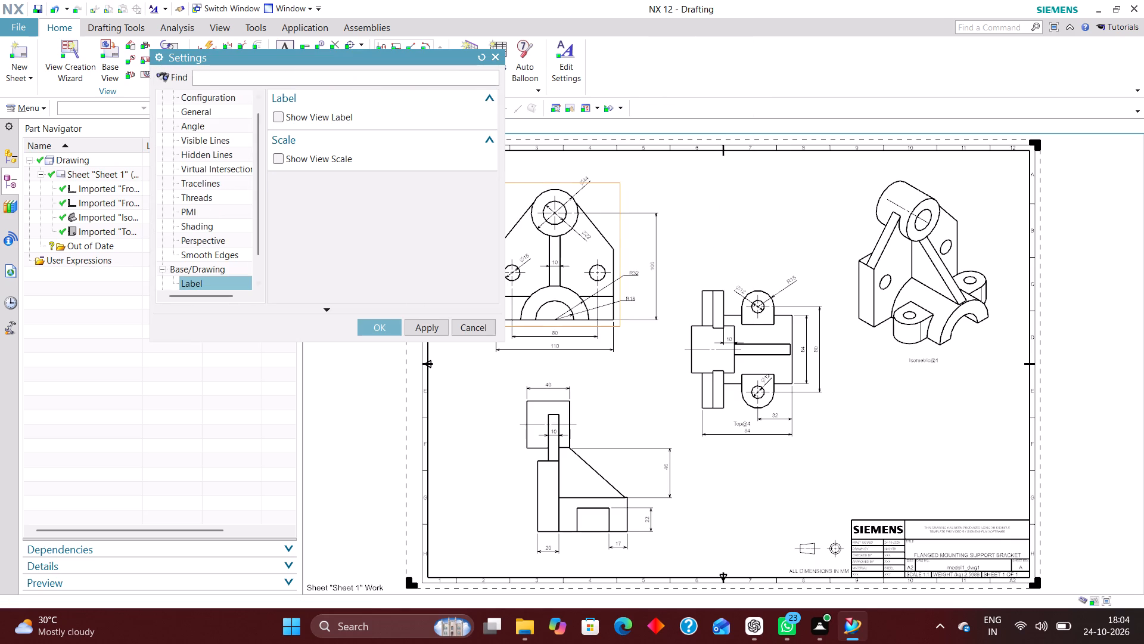
pyautogui.click(282, 110)
pyautogui.click(427, 176)
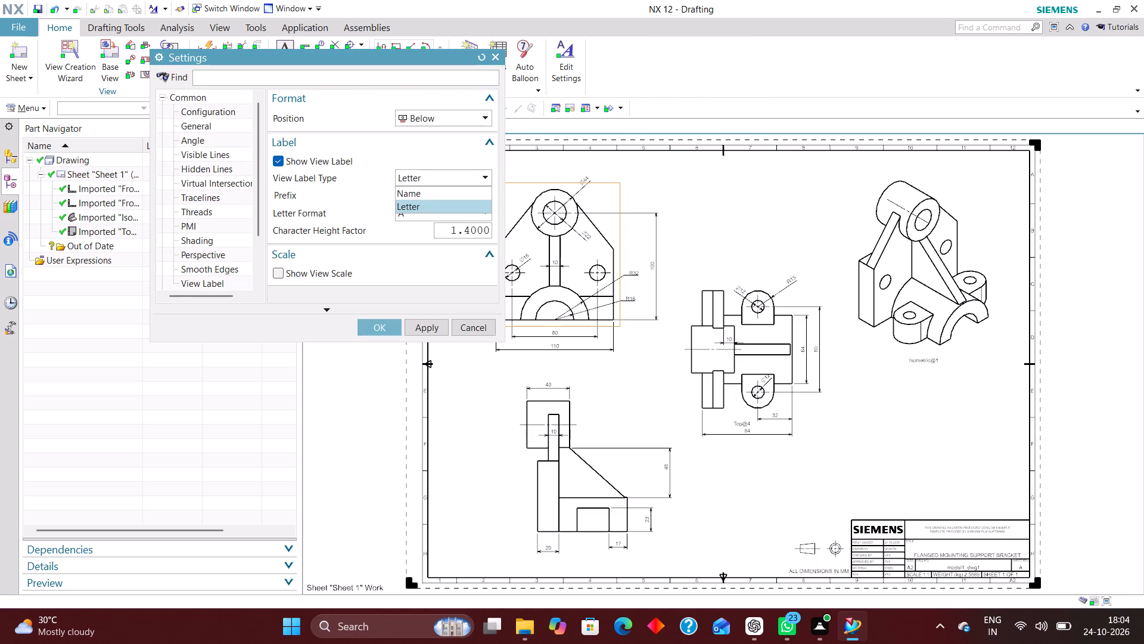
pyautogui.click(424, 188)
pyautogui.click(386, 326)
# Move the Front@2 view label clear of the dimensions, to just below the overall 110 width dimension.
pyautogui.scroll(2, 557, 352)
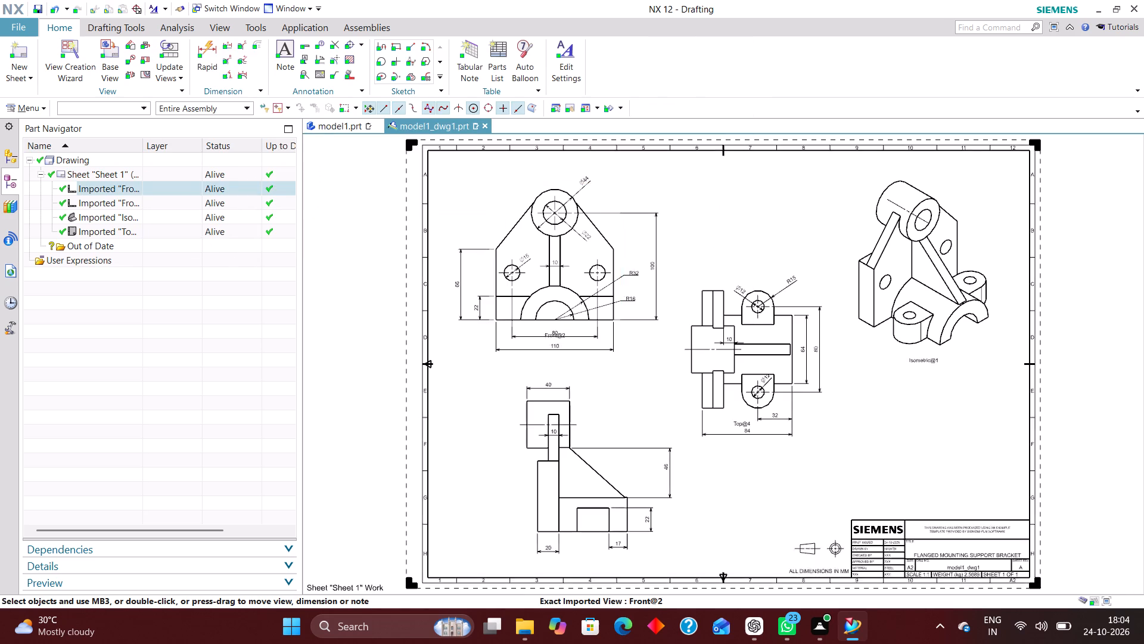
pyautogui.scroll(4, 557, 353)
pyautogui.moveTo(570, 281); pyautogui.dragTo(705, 377)
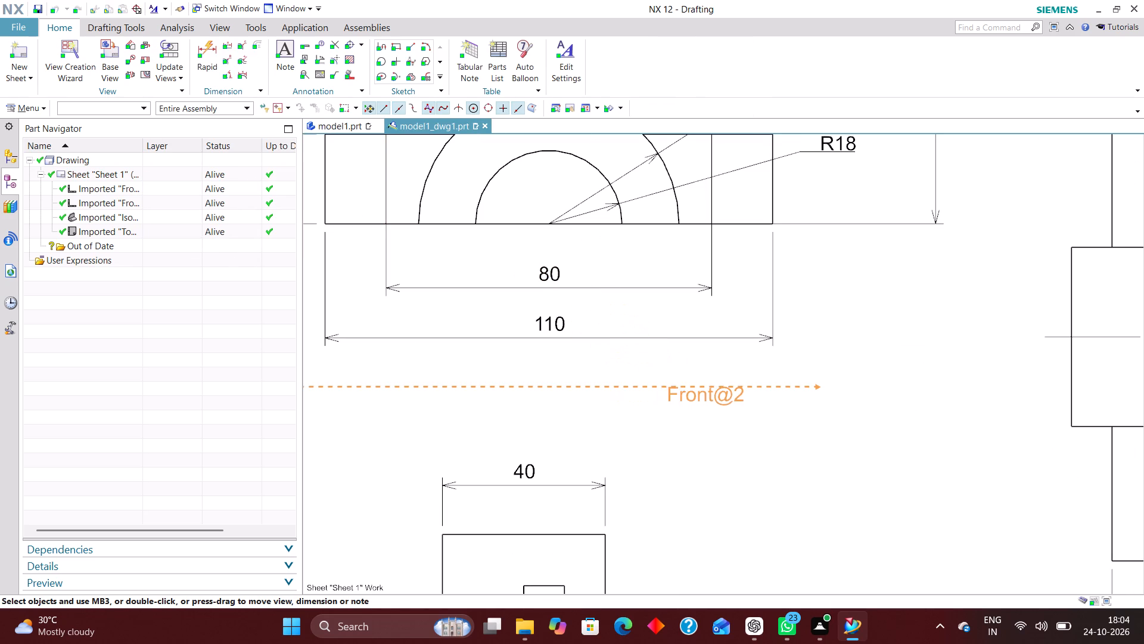
pyautogui.moveTo(705, 377); pyautogui.dragTo(700, 358)
# Show the view label on the side view Front@3 with the view label type set to Name.
pyautogui.scroll(-7, 627, 296)
pyautogui.scroll(3, 651, 413)
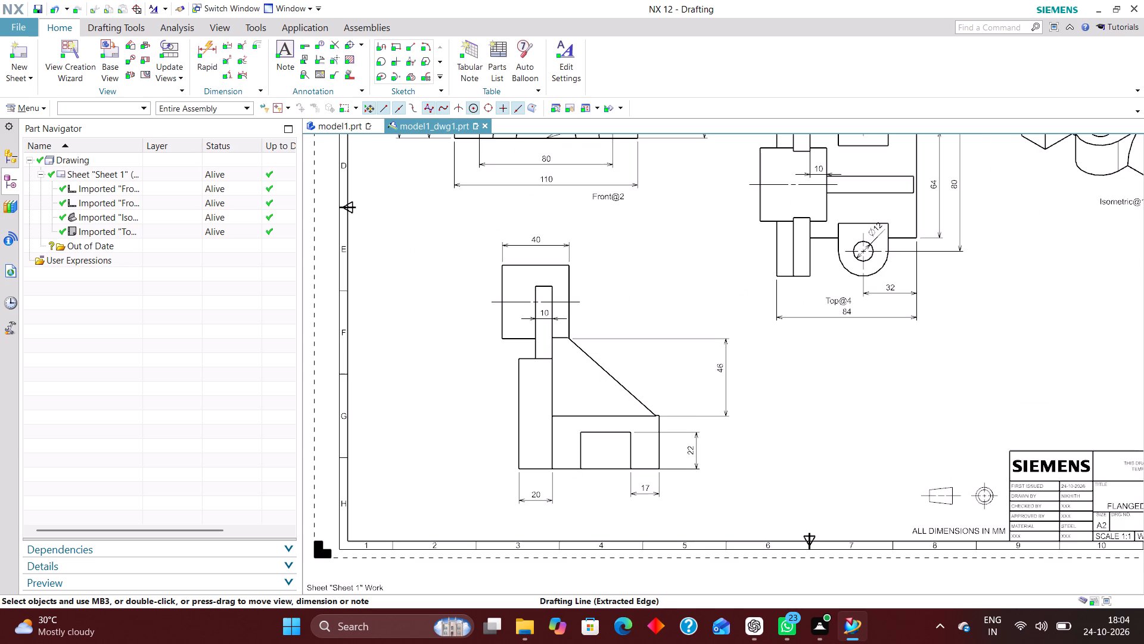
pyautogui.rightClick(615, 482)
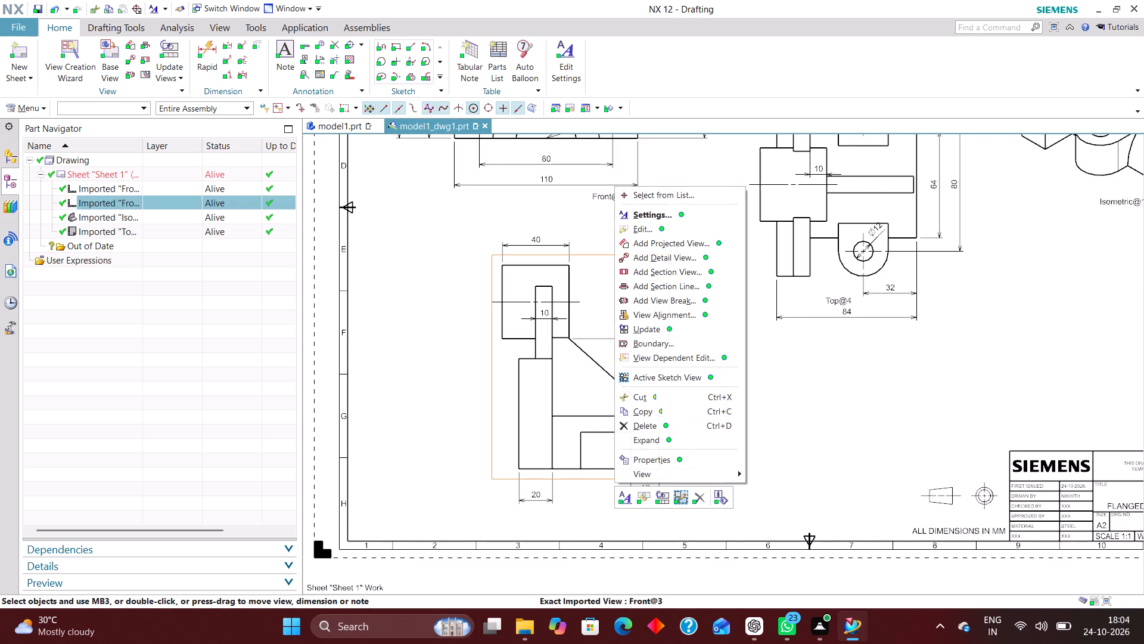
pyautogui.click(651, 215)
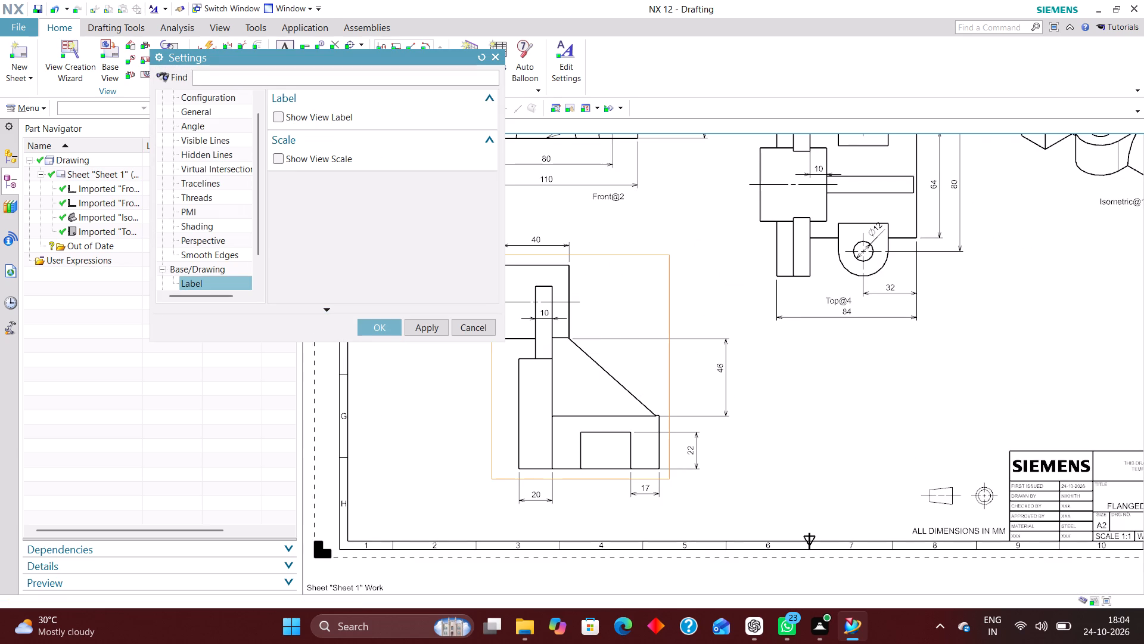
pyautogui.click(278, 110)
pyautogui.click(464, 181)
pyautogui.click(457, 189)
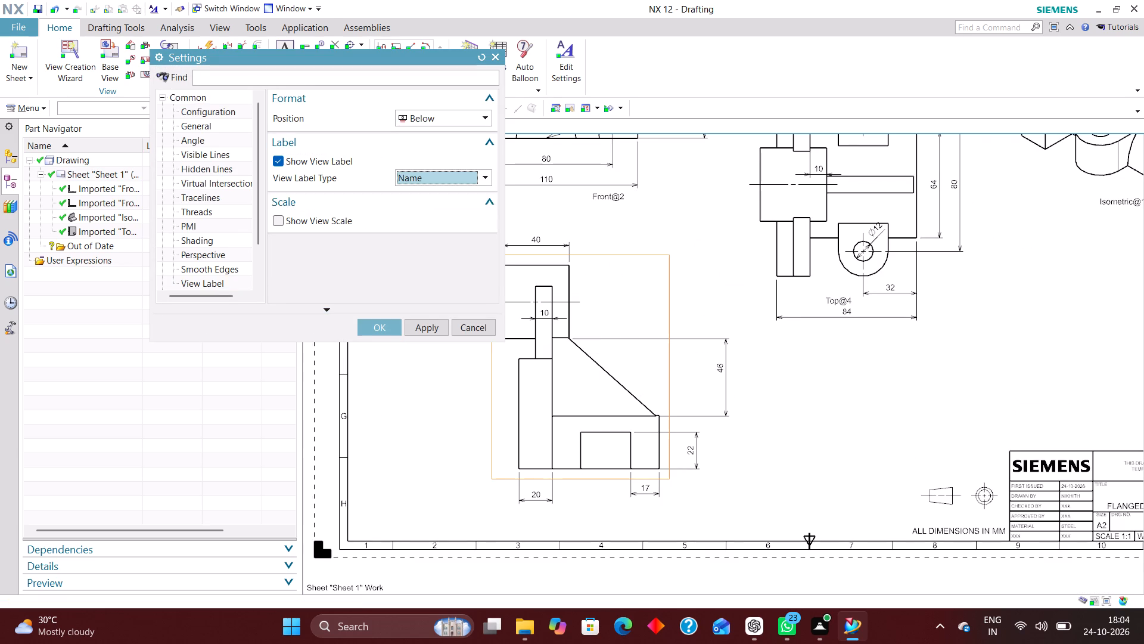
pyautogui.click(377, 331)
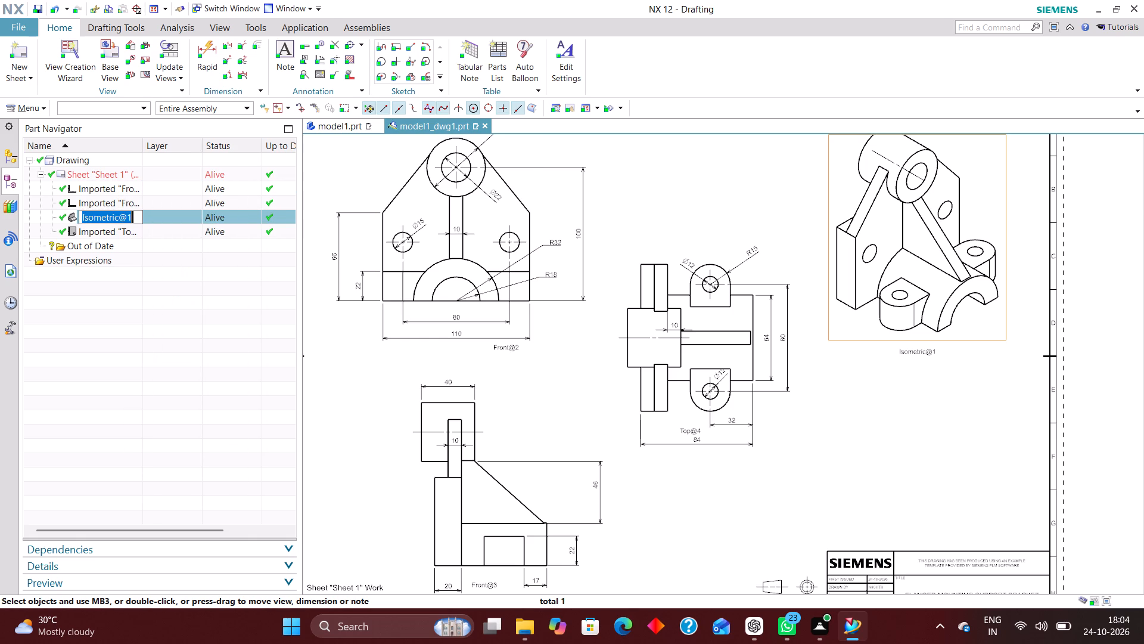
# Rename the isometric view as ISOMETRIC VIEW.
pyautogui.press('BackSpace')
pyautogui.write('ISOMETRIC VIEW')
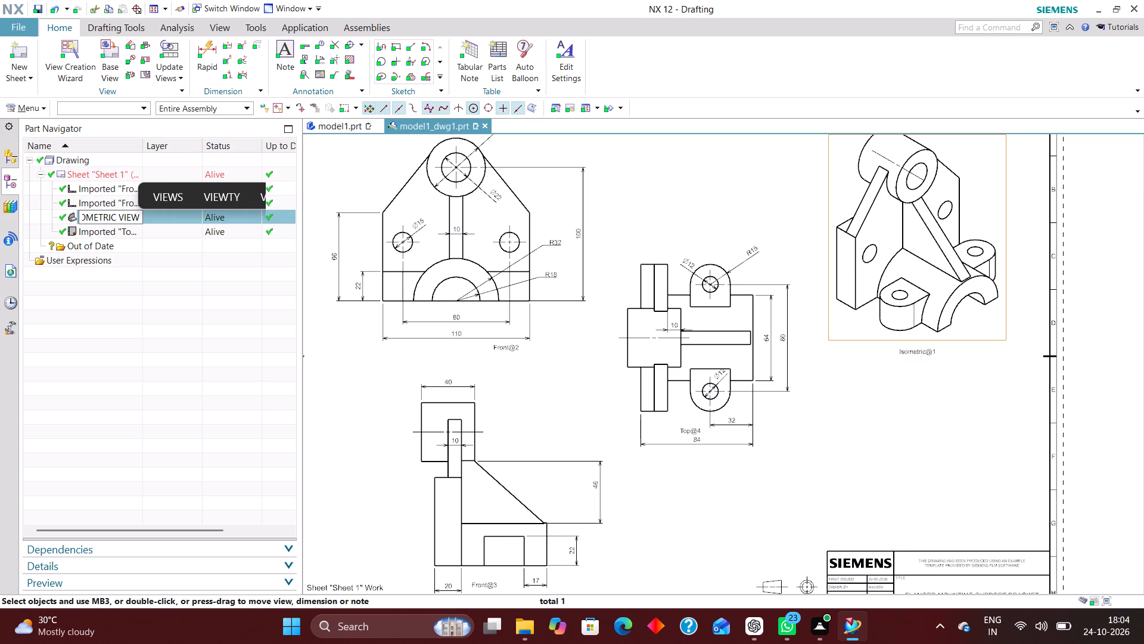
pyautogui.press('Return')
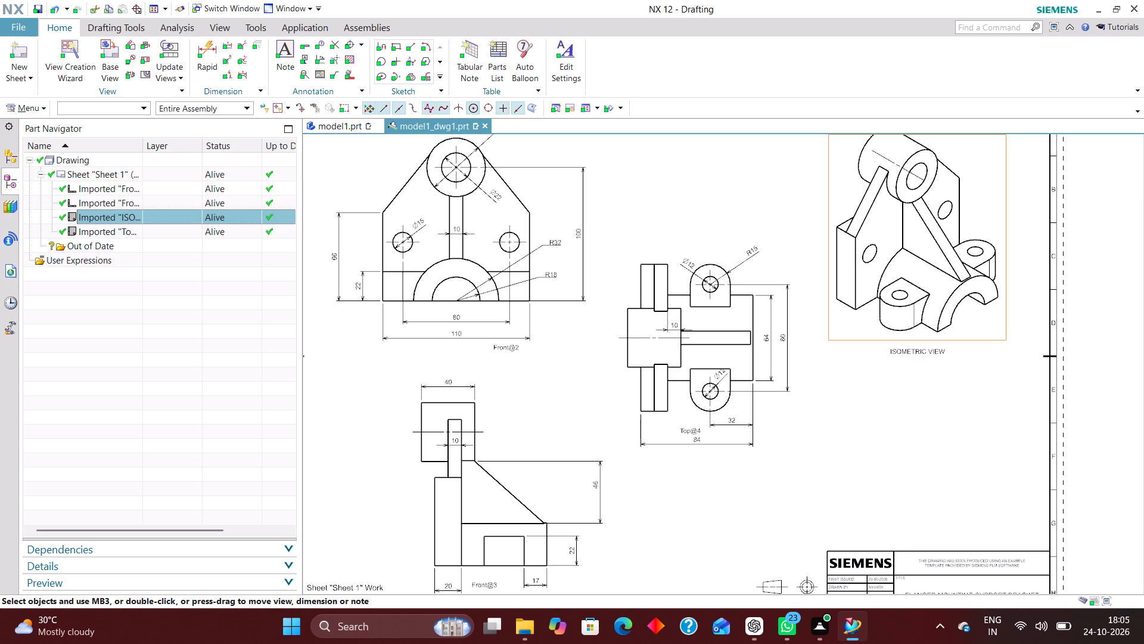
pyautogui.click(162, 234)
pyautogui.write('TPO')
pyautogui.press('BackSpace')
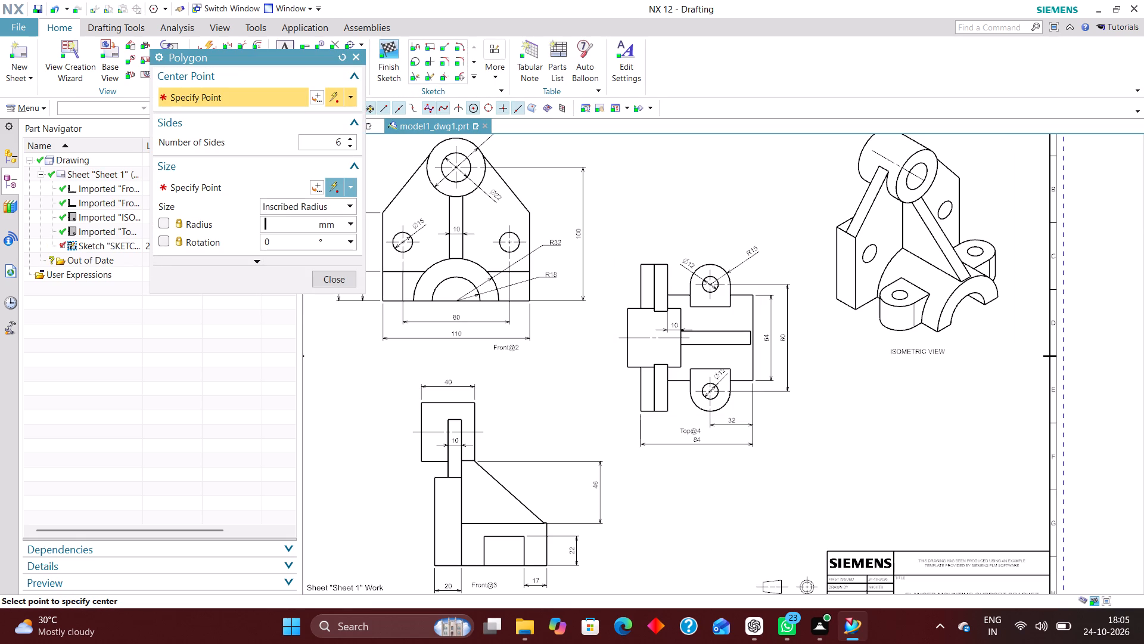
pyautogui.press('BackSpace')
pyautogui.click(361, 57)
# Rename the Top@4 view as TOP VIEW.
pyautogui.click(144, 233)
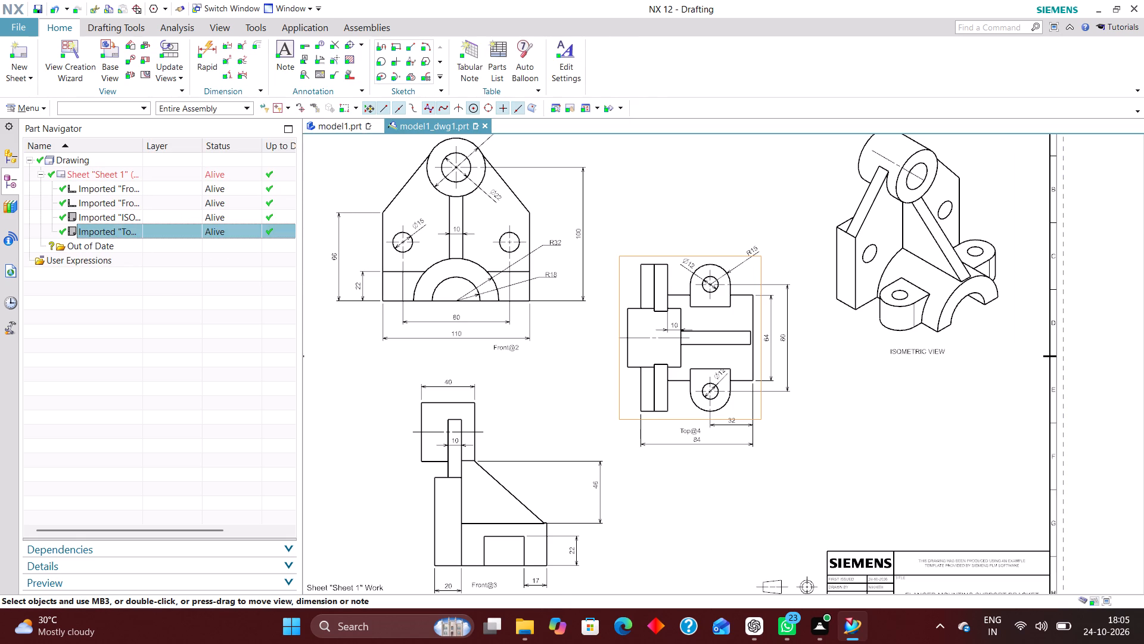
pyautogui.rightClick(144, 233)
pyautogui.click(198, 469)
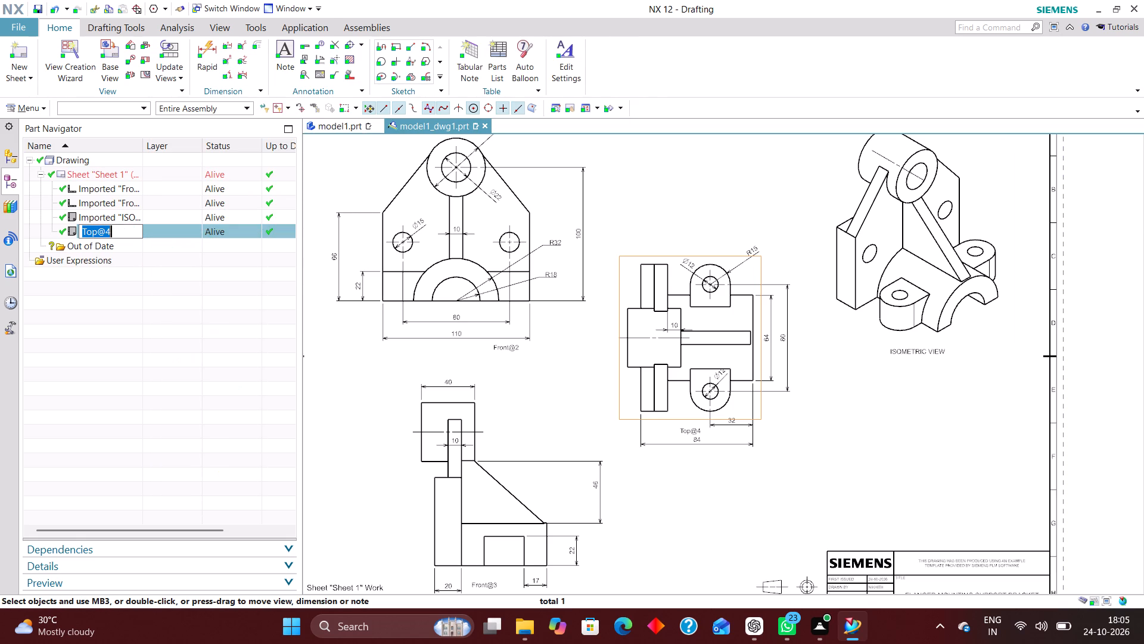
pyautogui.write('TOP VIEW')
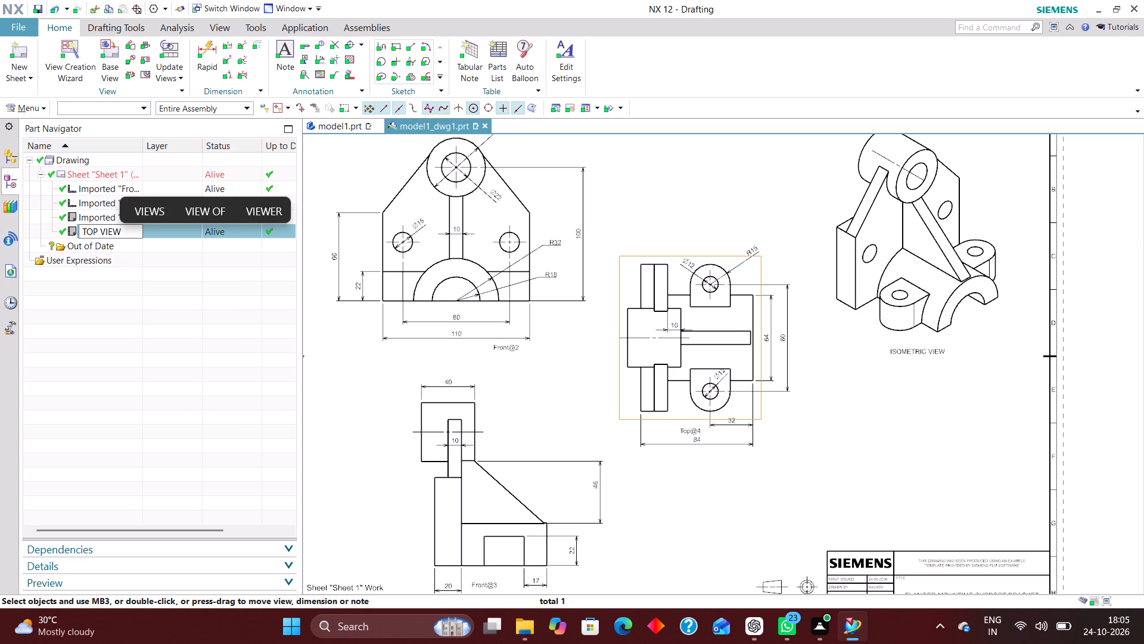
pyautogui.press('Return')
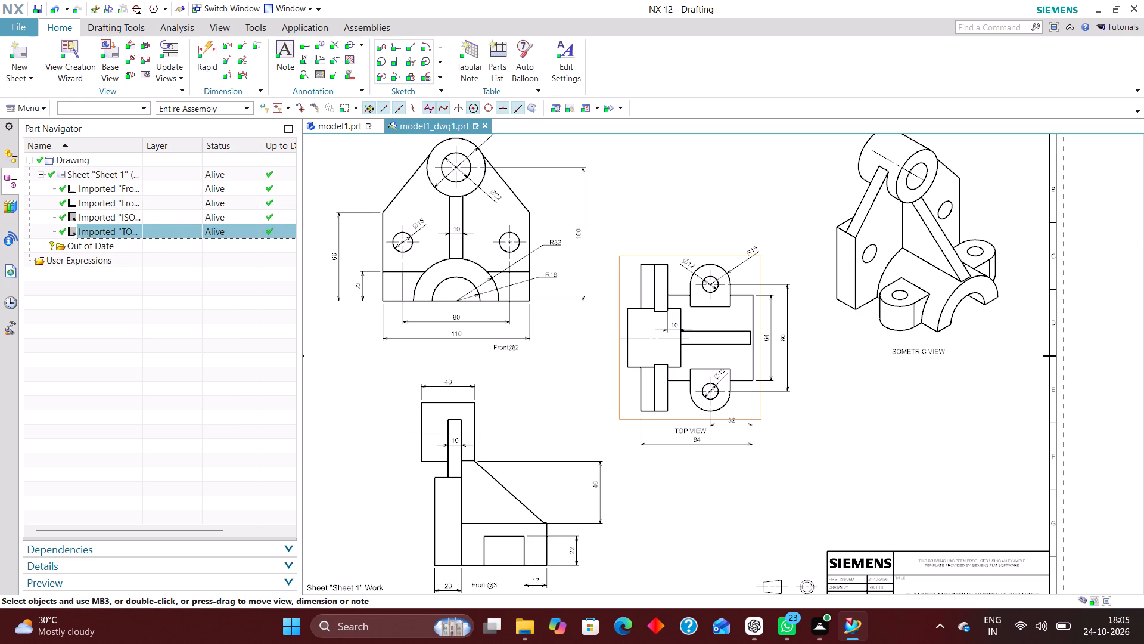
# Rename the Front@2 view as FRONT VIEW.
pyautogui.click(149, 205)
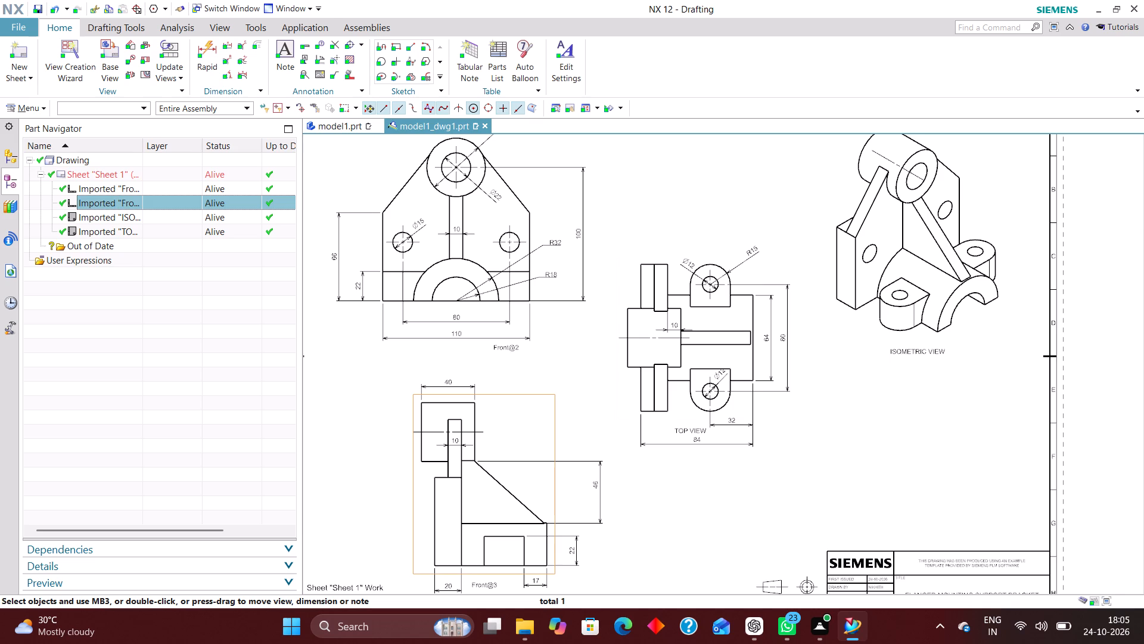
pyautogui.click(156, 185)
pyautogui.rightClick(155, 186)
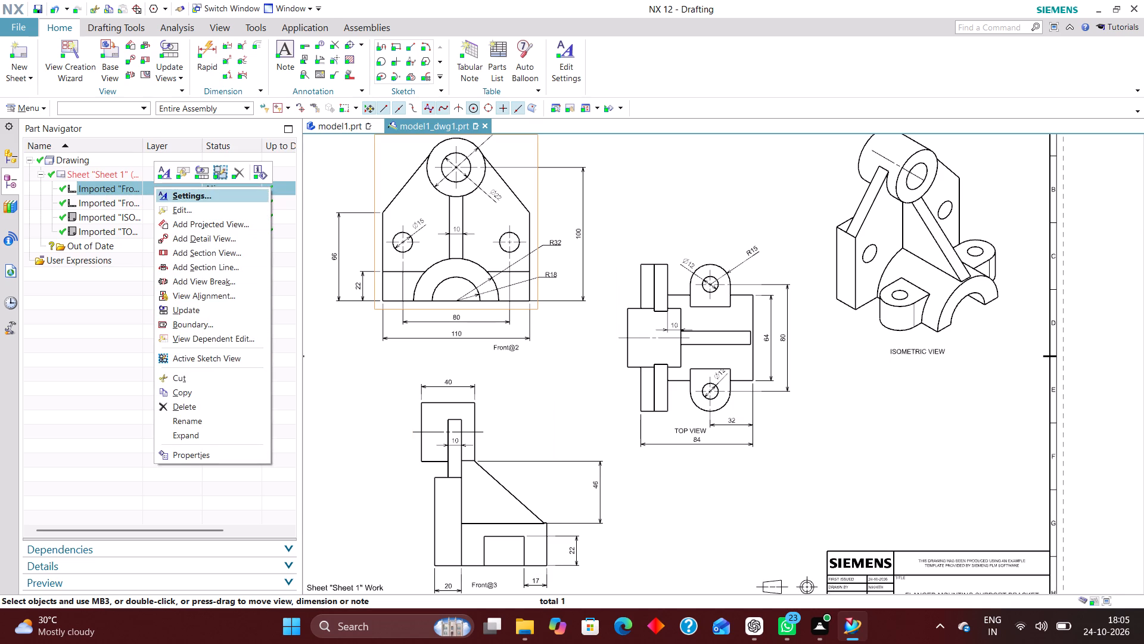
pyautogui.click(214, 423)
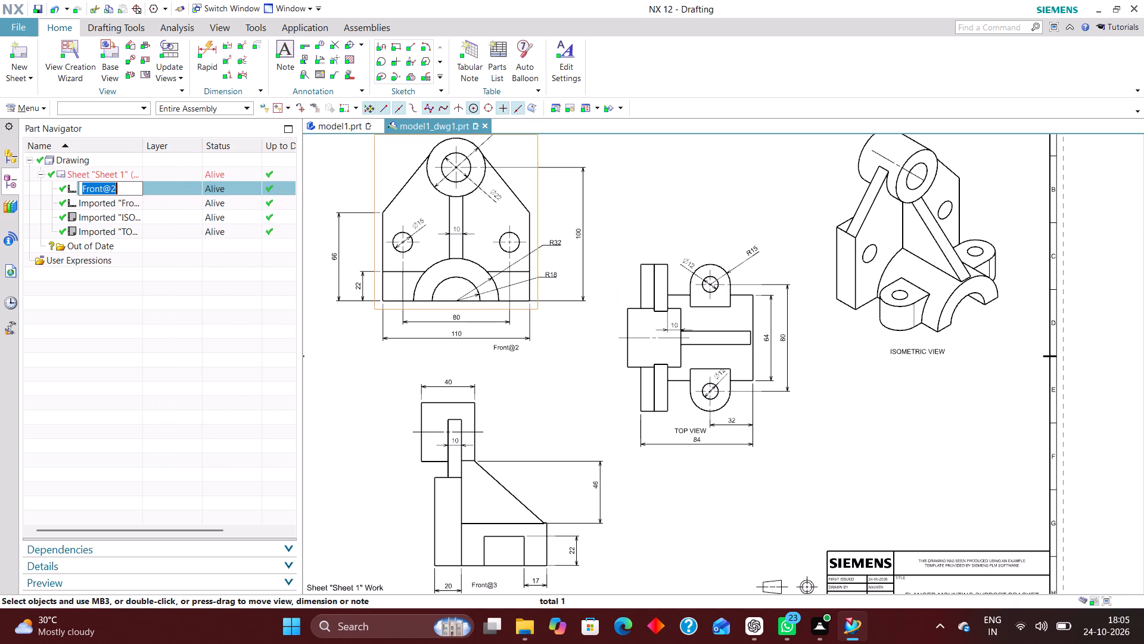
pyautogui.press('BackSpace')
pyautogui.write('FRONT')
pyautogui.press('space')
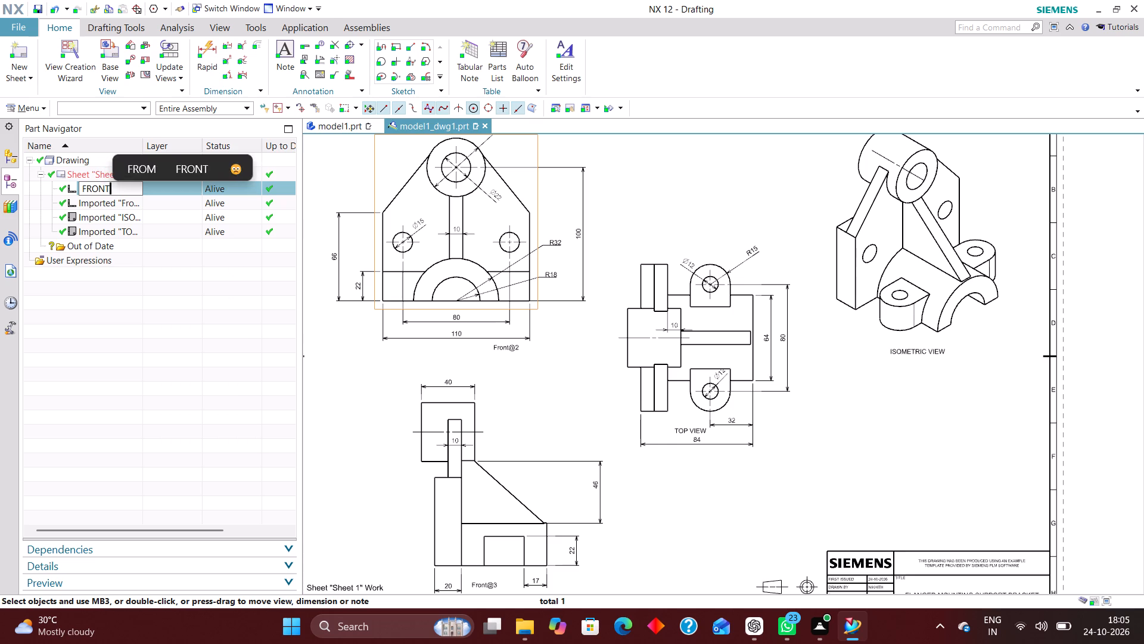
pyautogui.write('VIEW')
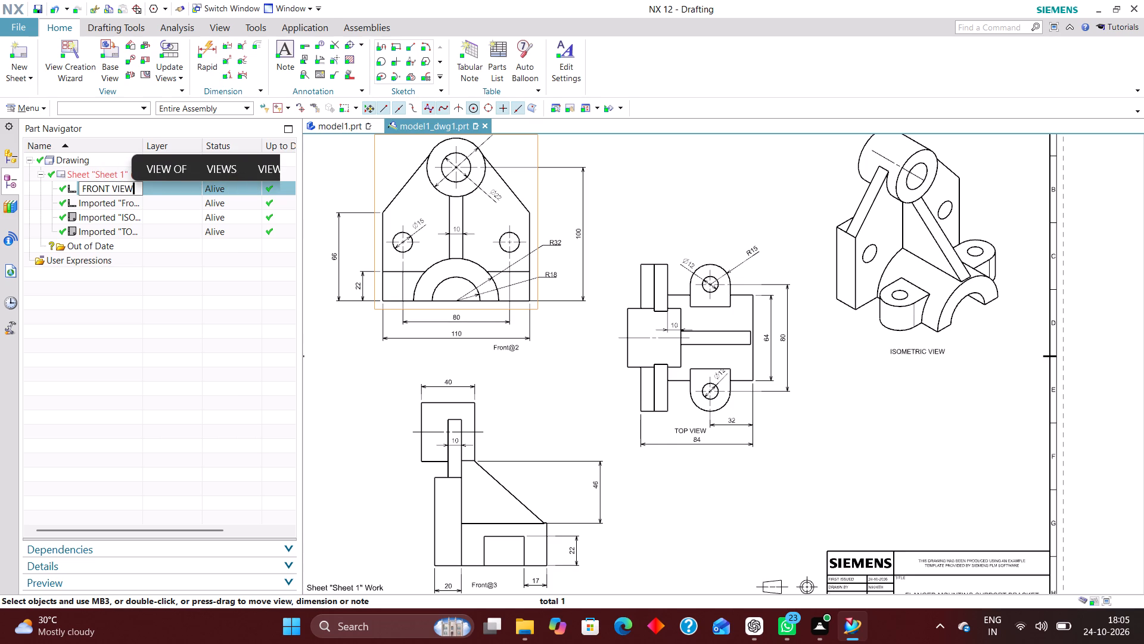
pyautogui.press('Return')
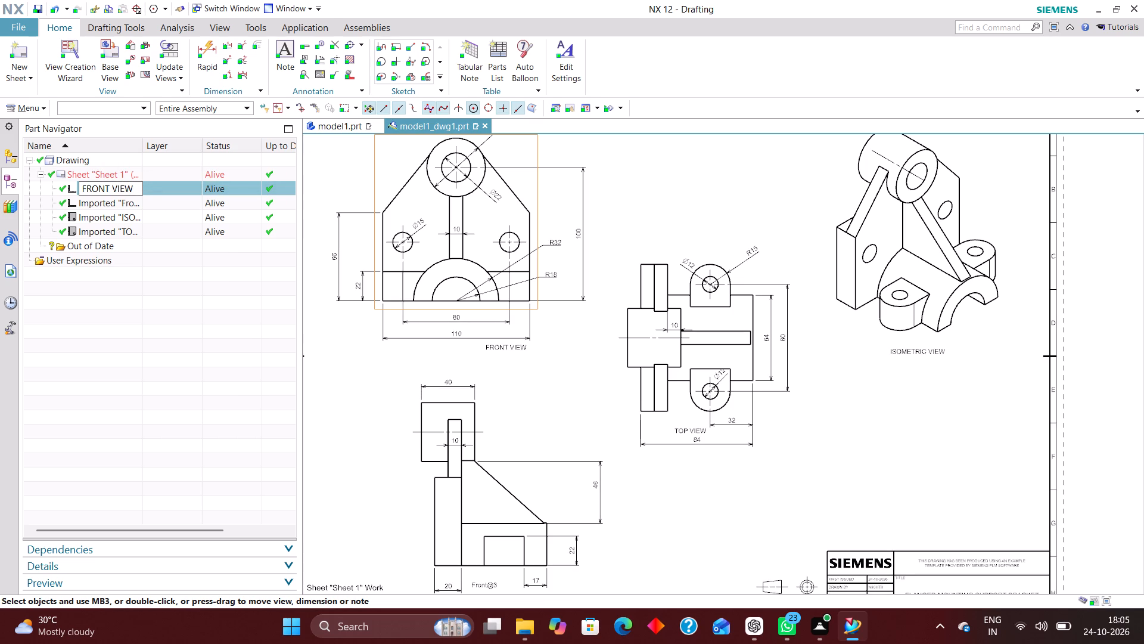
# Rename the Front@3 view as SIDE VIEW.
pyautogui.click(157, 205)
pyautogui.rightClick(157, 205)
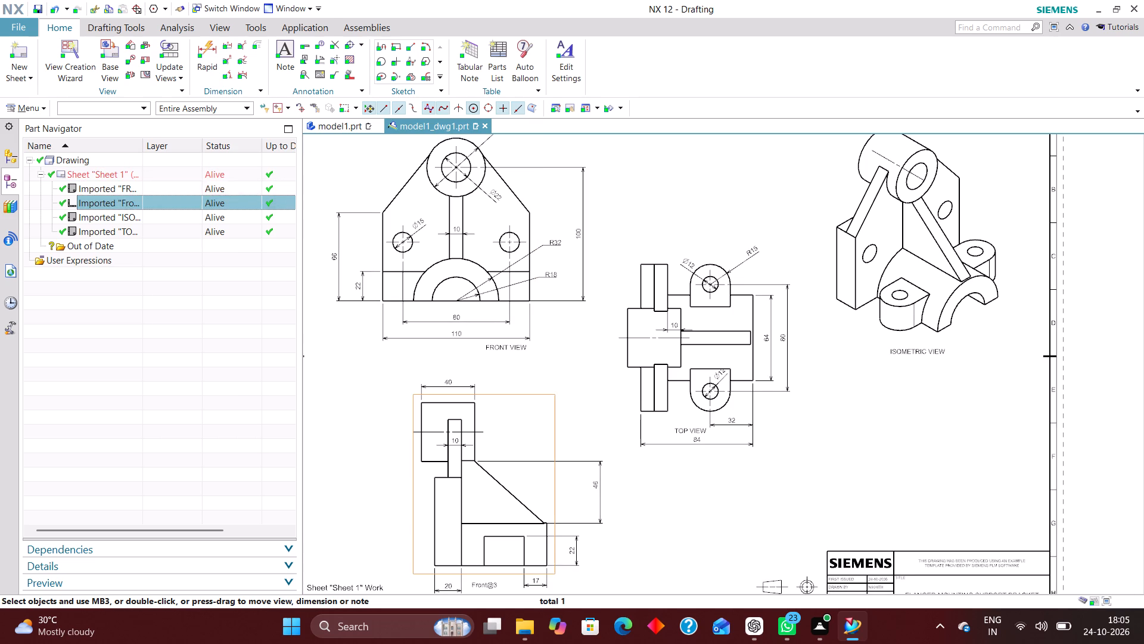
pyautogui.click(217, 439)
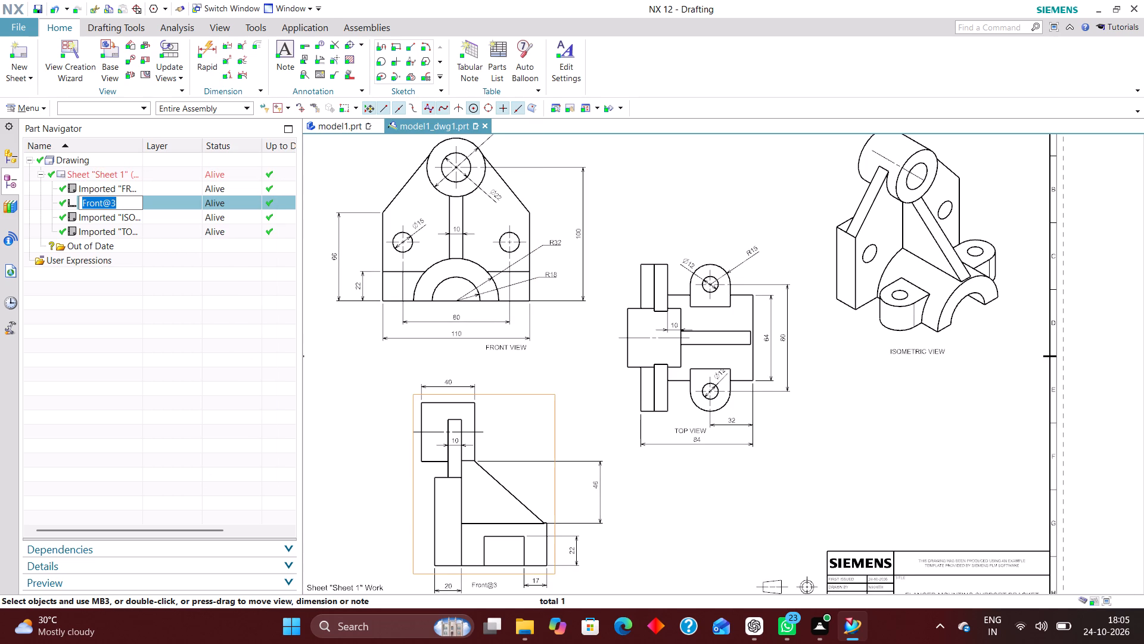
pyautogui.press('BackSpace')
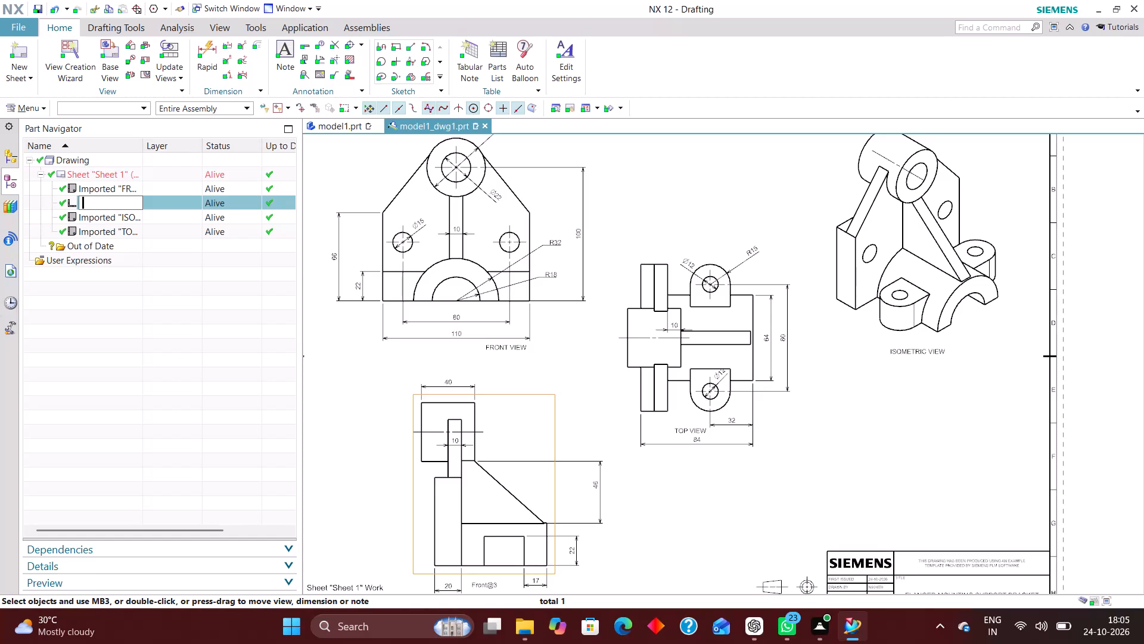
pyautogui.write('SIDE VIEW')
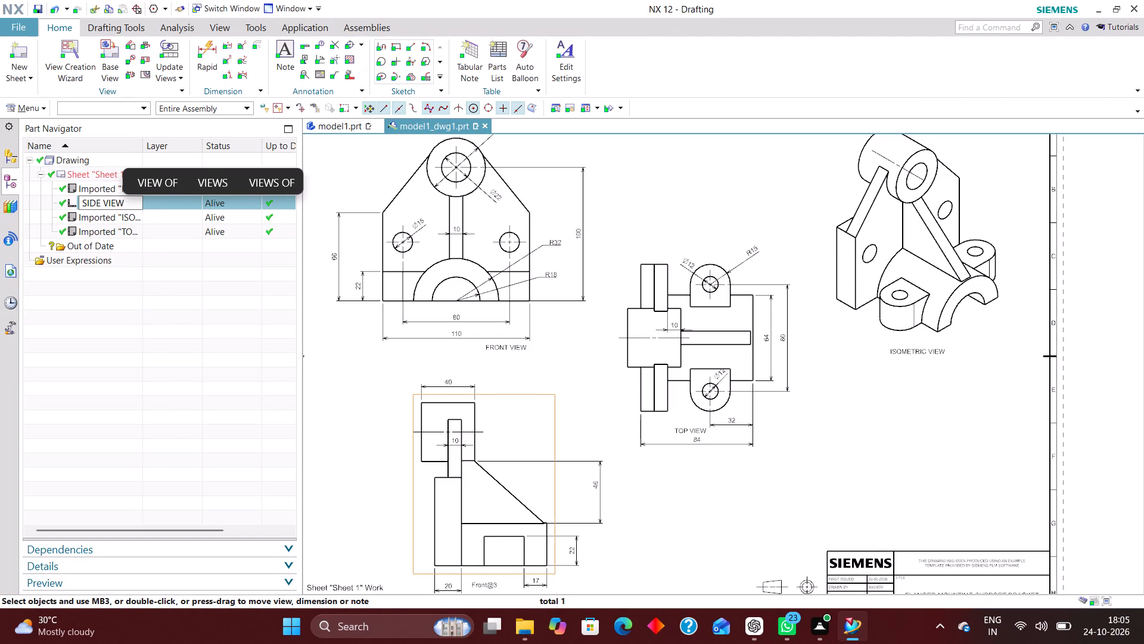
pyautogui.press('Return')
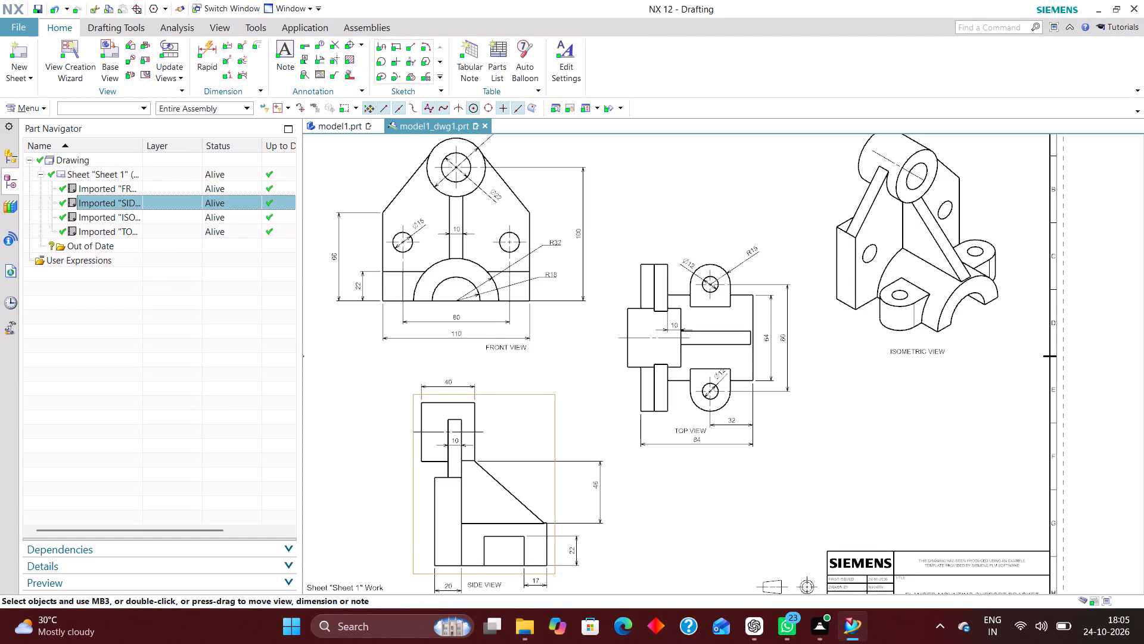
# Shift the ISOMETRIC VIEW label sideways to the right beneath the isometric view.
pyautogui.scroll(-2, 621, 413)
pyautogui.scroll(4, 819, 392)
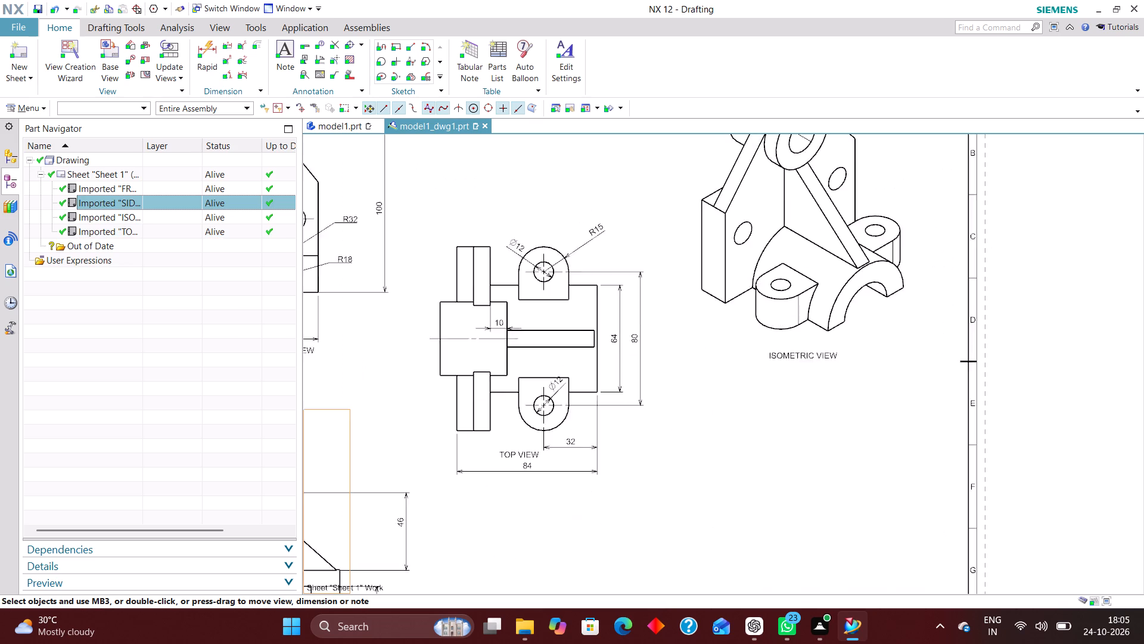
pyautogui.moveTo(795, 345); pyautogui.dragTo(861, 348)
# Move the TOP VIEW label down so it sits clear below the 84 dimension of the top view.
pyautogui.scroll(-2, 875, 469)
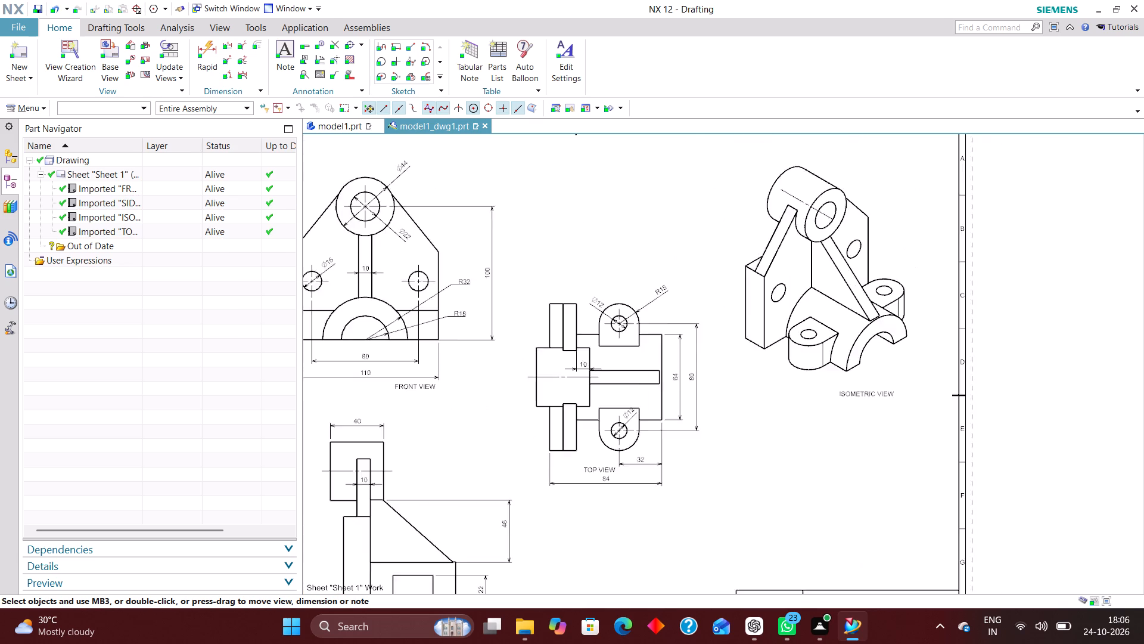
pyautogui.scroll(-1, 876, 469)
pyautogui.scroll(6, 659, 478)
pyautogui.moveTo(649, 448); pyautogui.dragTo(744, 535)
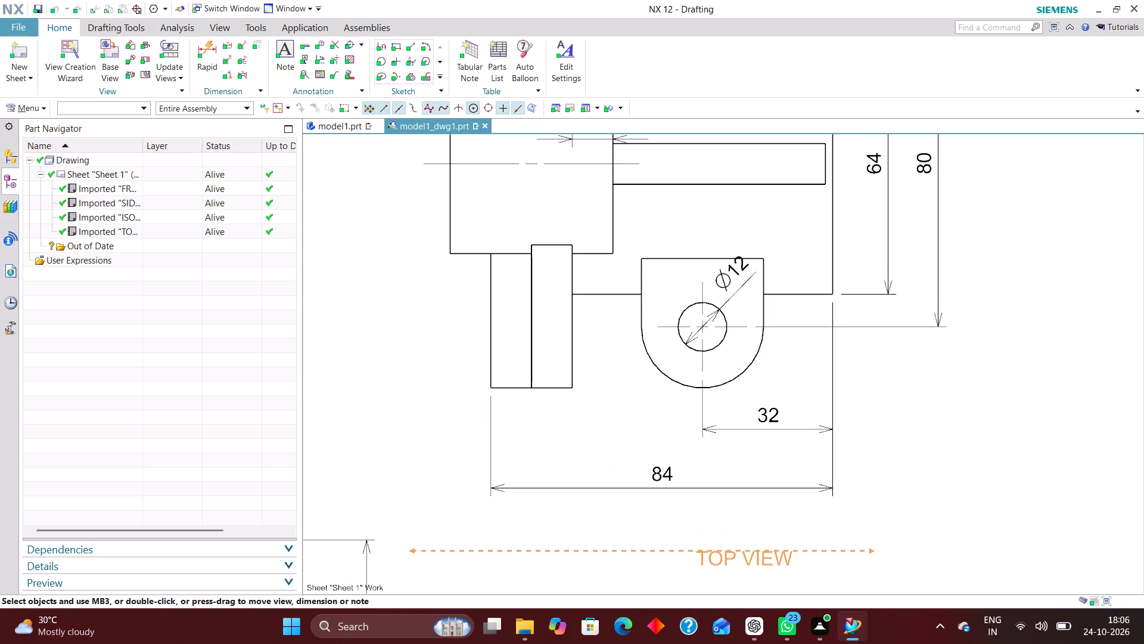
pyautogui.moveTo(744, 535); pyautogui.dragTo(747, 522)
# Shift the FRONT VIEW label left so it sits more centrally below the front view's 110 dimension.
pyautogui.scroll(-6, 791, 512)
pyautogui.scroll(5, 598, 430)
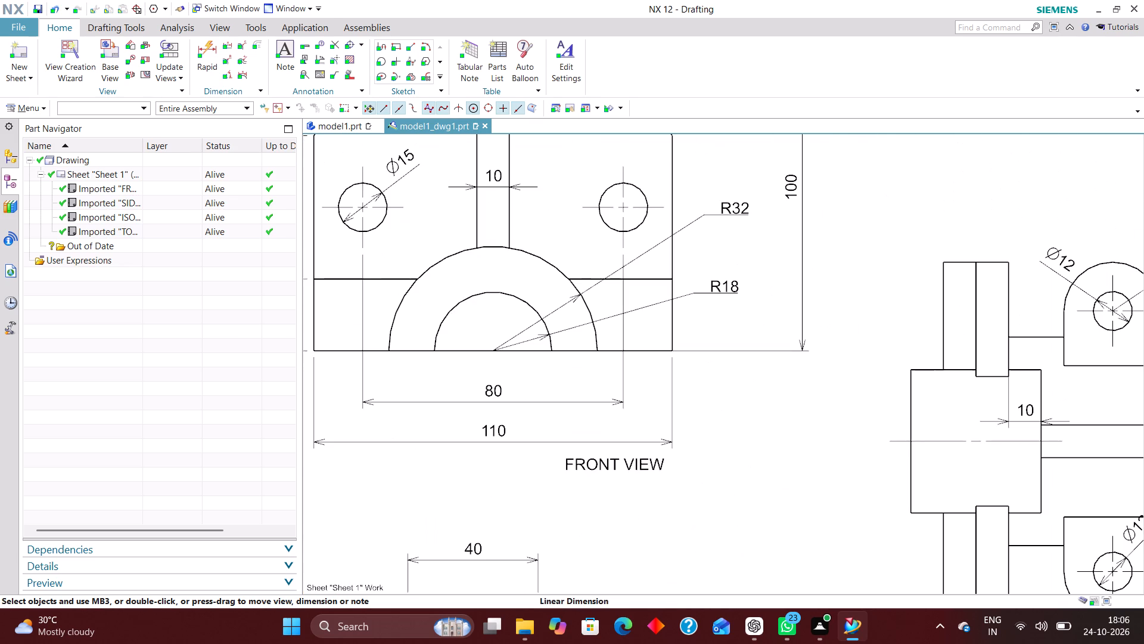
pyautogui.moveTo(632, 466); pyautogui.dragTo(521, 469)
# Move the SIDE VIEW label down and slightly right, clear of the 20 and 17 dimensions of the side view.
pyautogui.scroll(-6, 647, 367)
pyautogui.scroll(-2, 598, 423)
pyautogui.scroll(7, 626, 544)
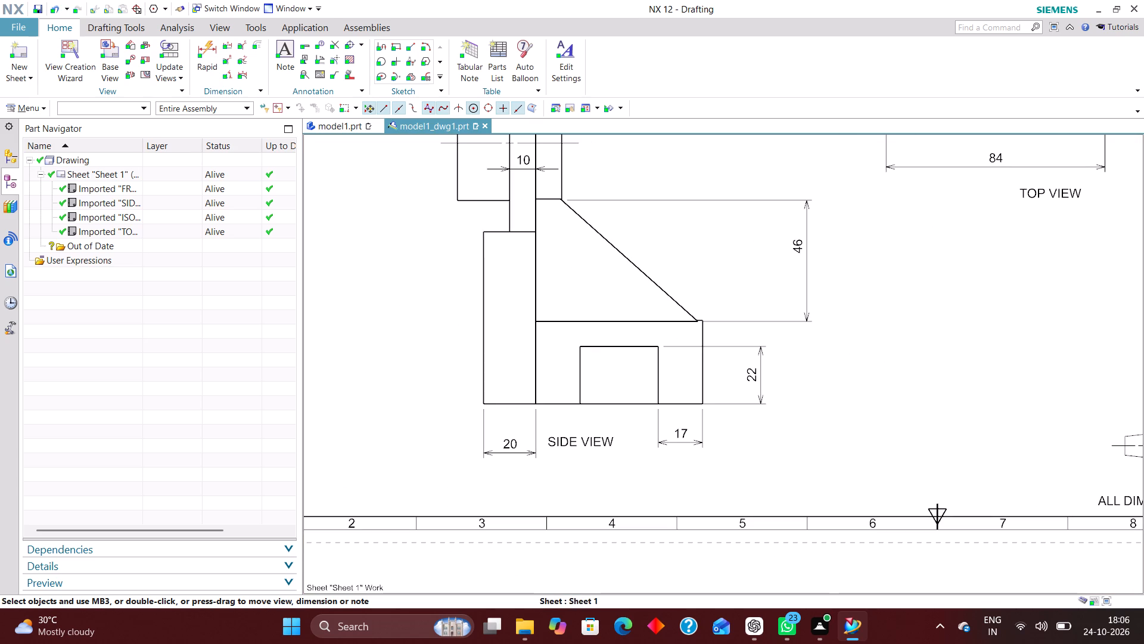
pyautogui.moveTo(587, 441); pyautogui.dragTo(613, 456)
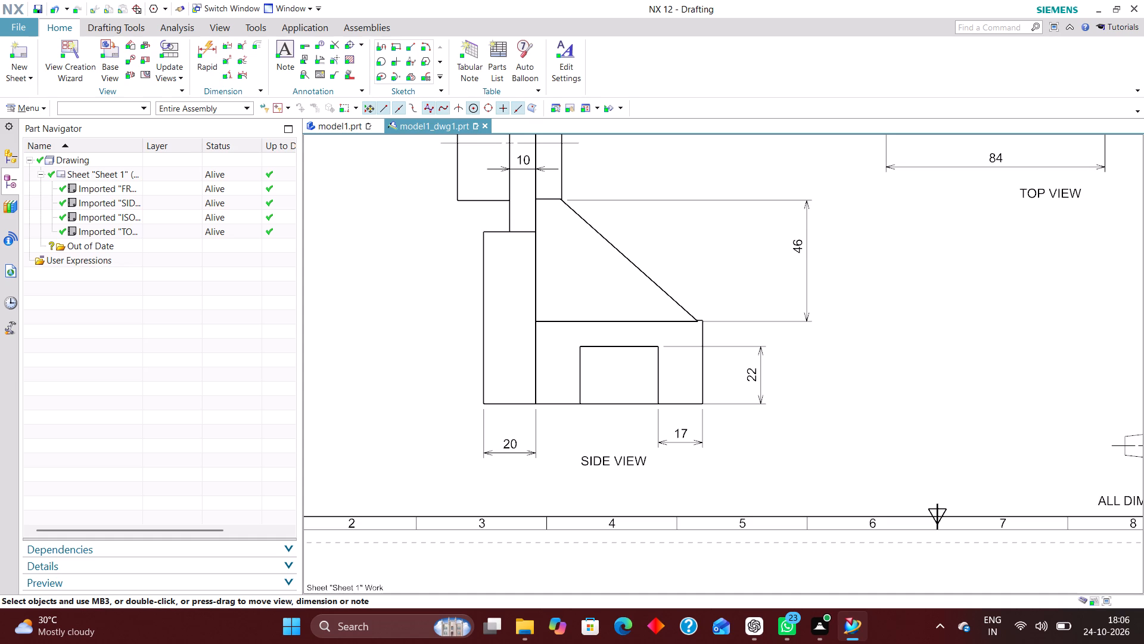
# Review the whole drawing sheet, checking the layout of the four labelled views and the title block.
pyautogui.scroll(-1, 673, 366)
pyautogui.scroll(-3, 757, 336)
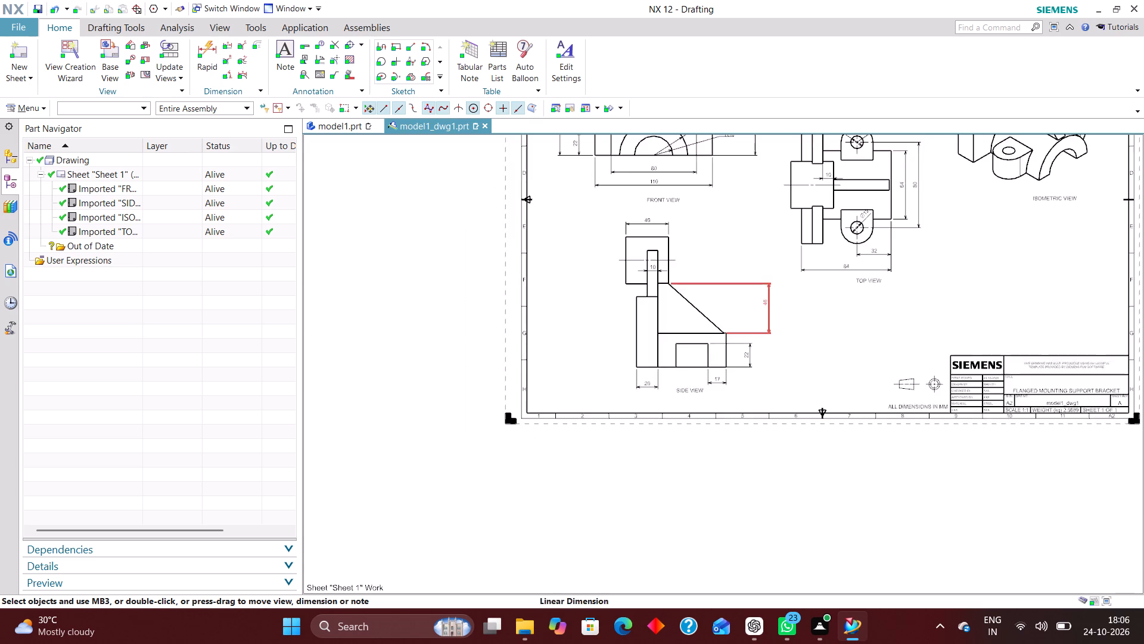
pyautogui.scroll(-1, 761, 352)
pyautogui.scroll(-2, 838, 358)
pyautogui.scroll(3, 885, 266)
pyautogui.moveTo(899, 305); pyautogui.dragTo(825, 377, button='right')
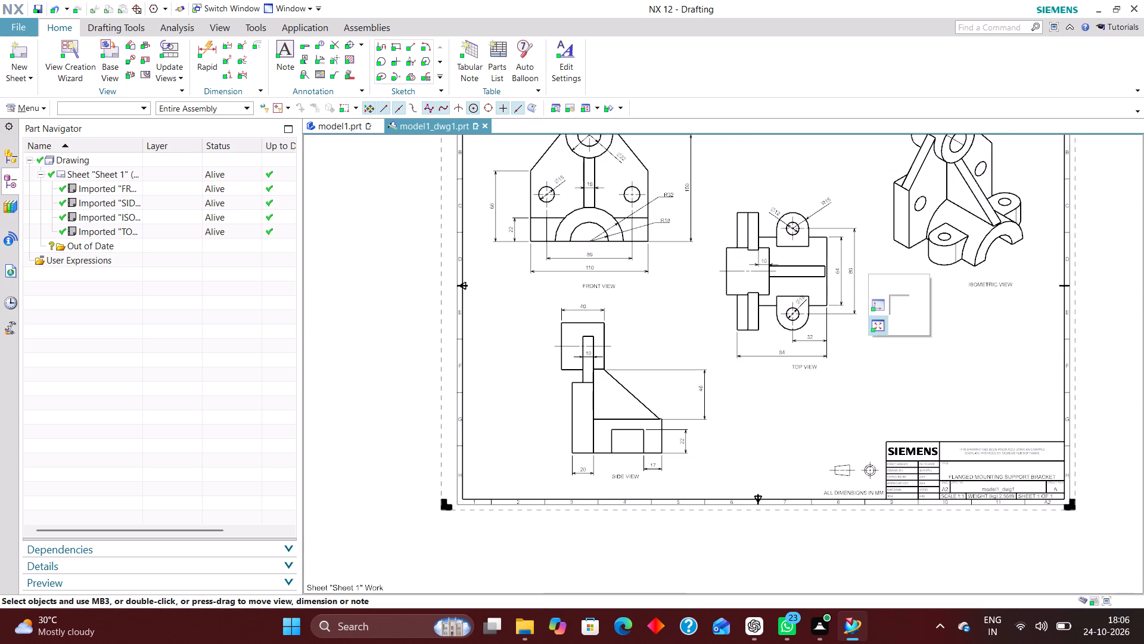
pyautogui.moveTo(881, 306); pyautogui.dragTo(831, 422, button='right')
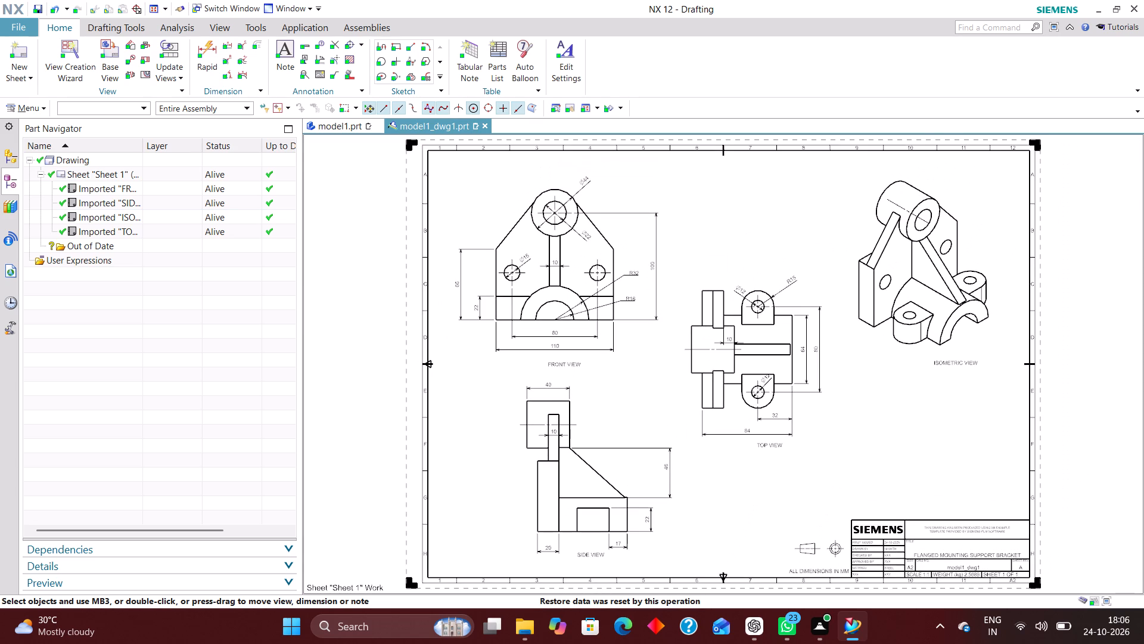
pyautogui.scroll(5, 714, 313)
pyautogui.scroll(-5, 714, 306)
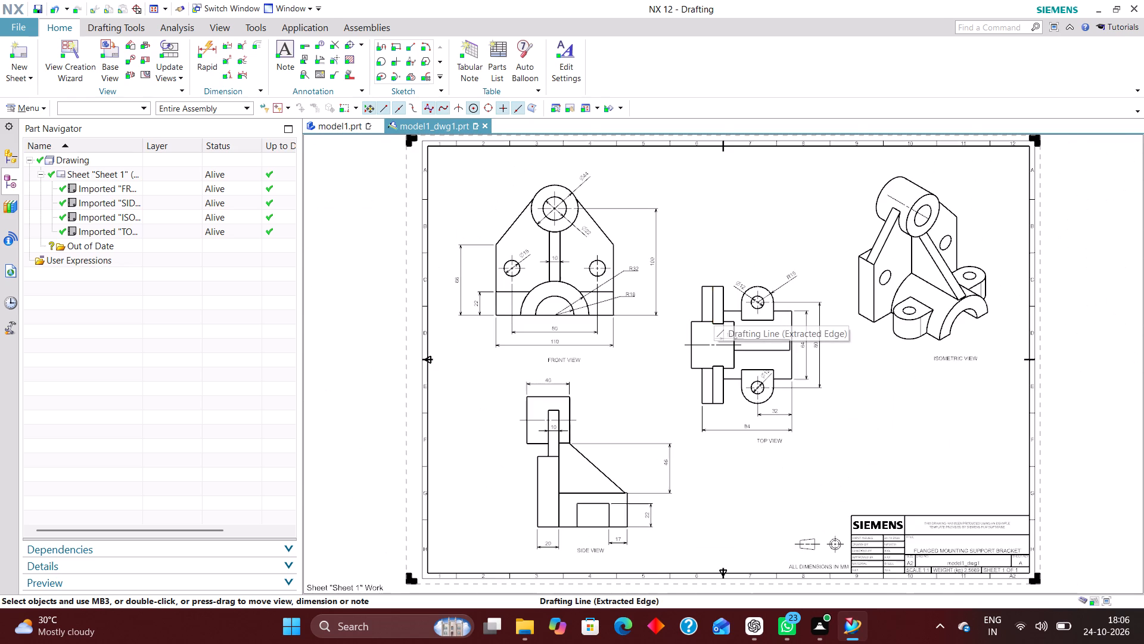
pyautogui.moveTo(870, 389); pyautogui.dragTo(811, 468, button='right')
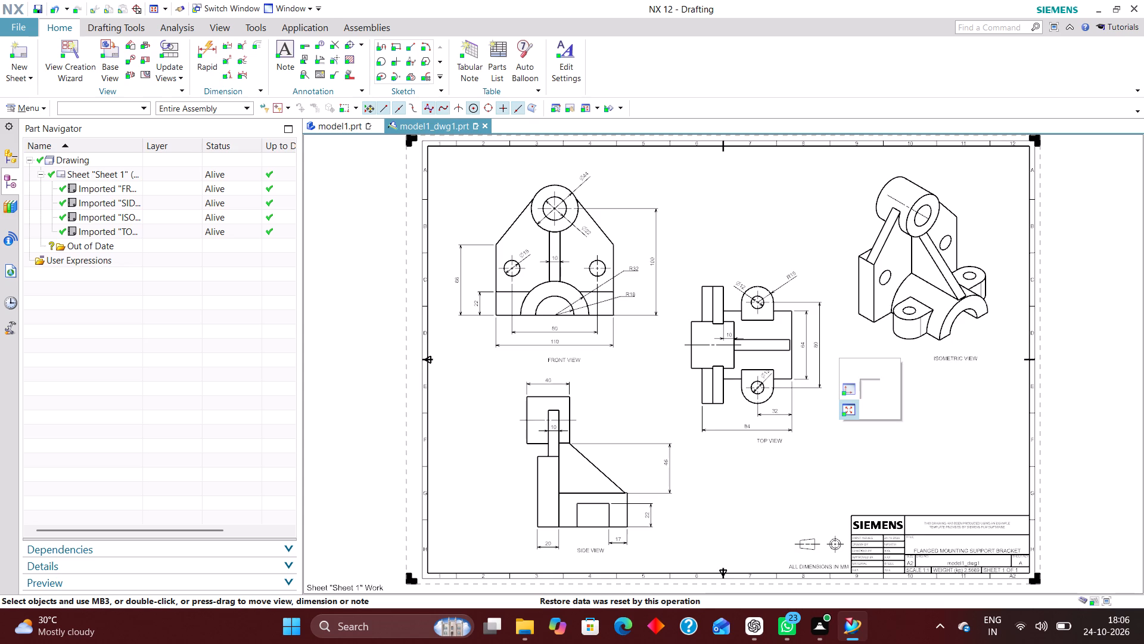
# Use Layer Visible in View to set all layers invisible for ISOMETRIC VIEW.
pyautogui.click(41, 107)
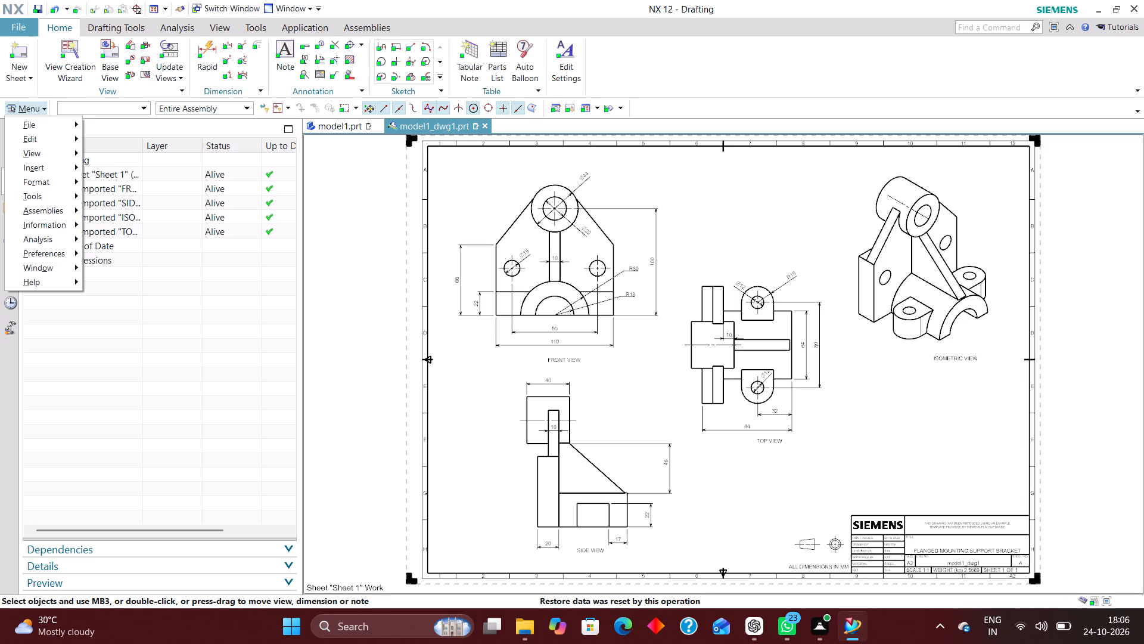
pyautogui.click(56, 178)
pyautogui.click(169, 194)
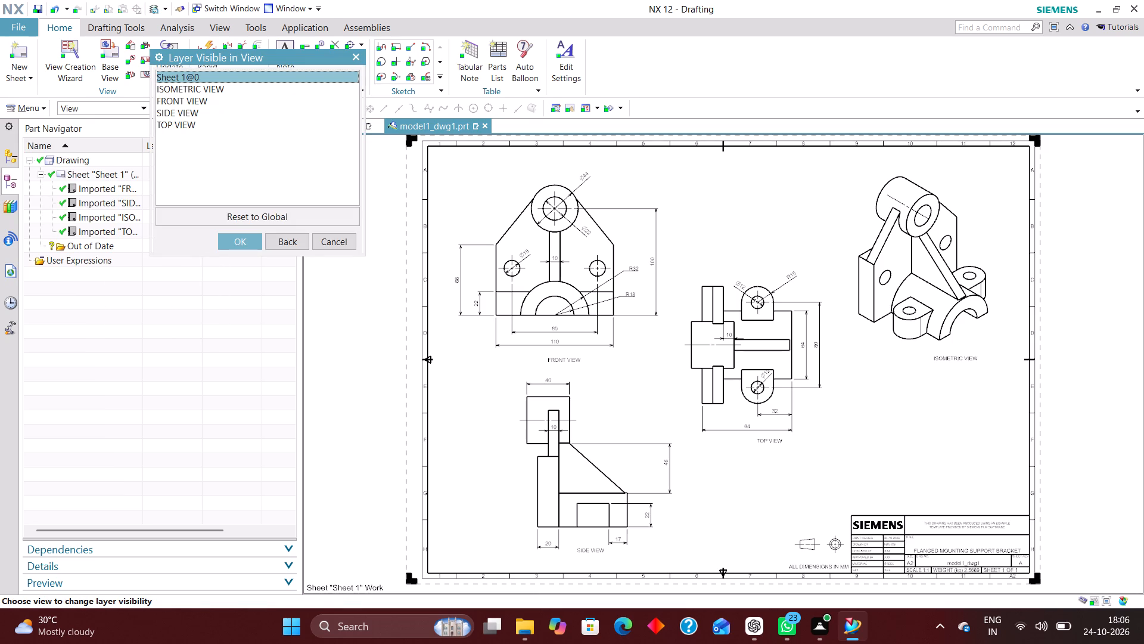
pyautogui.click(200, 86)
pyautogui.click(233, 236)
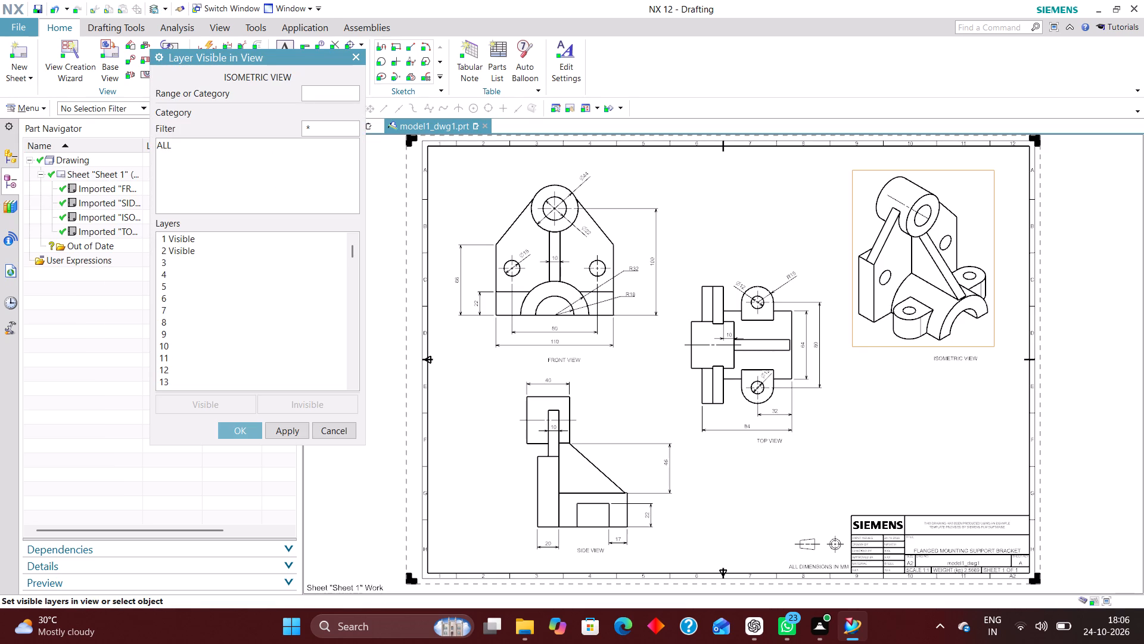
pyautogui.click(163, 148)
pyautogui.click(294, 407)
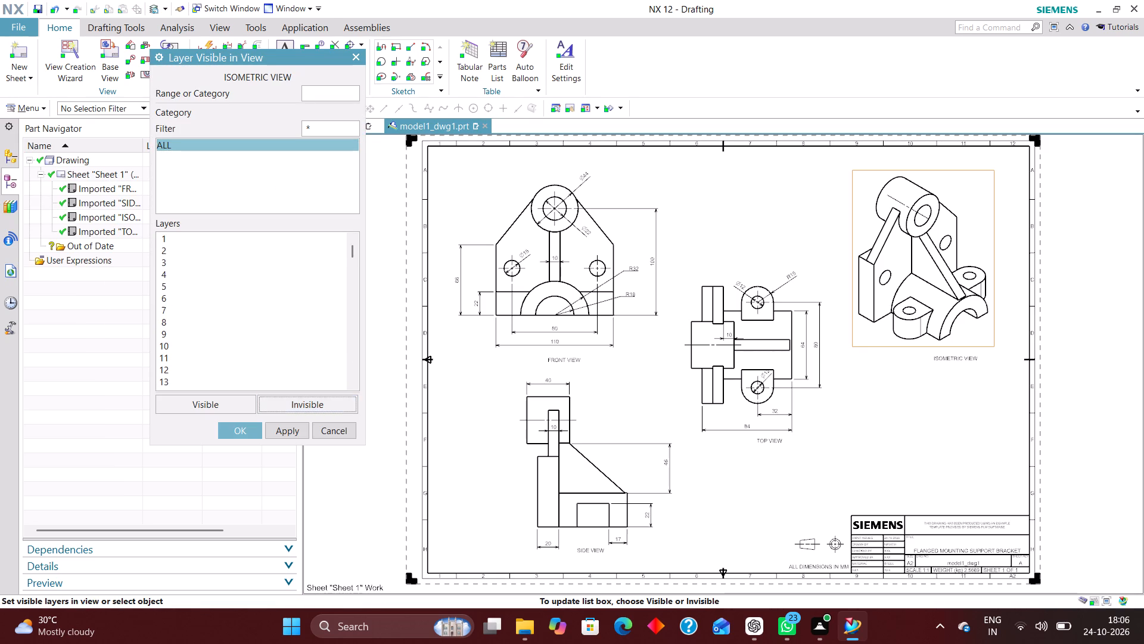
# Make layers 2, 223, 224, 225, 226 and 256 visible in ISOMETRIC VIEW and accept the layer settings.
pyautogui.click(324, 88)
pyautogui.press('2')
pyautogui.press('Return')
pyautogui.write('2223')
pyautogui.press('Return')
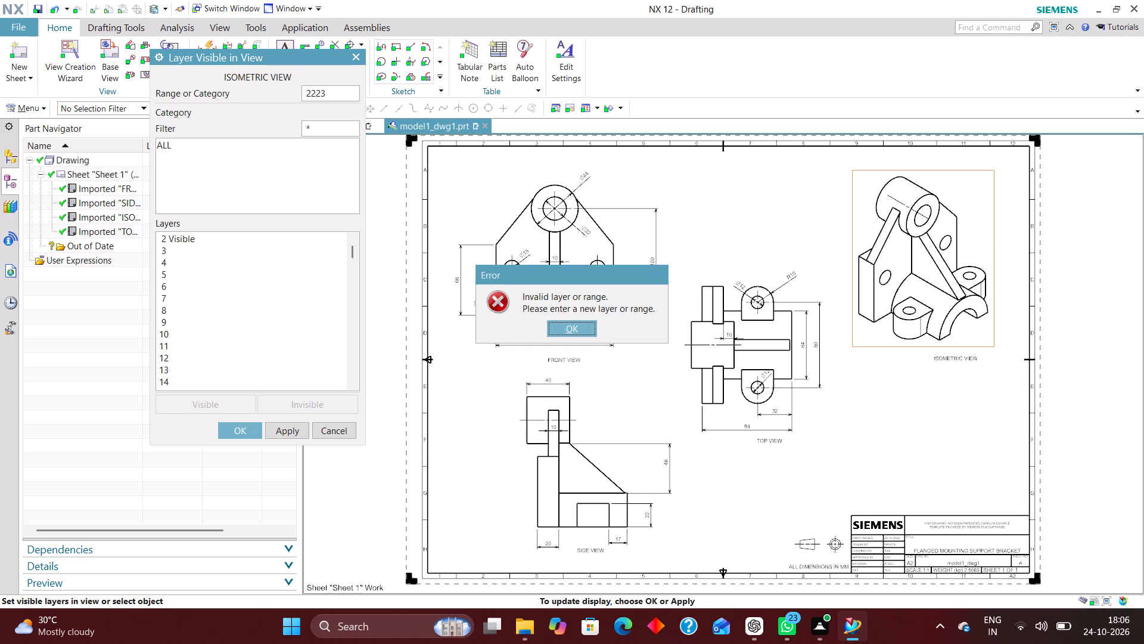
pyautogui.click(556, 327)
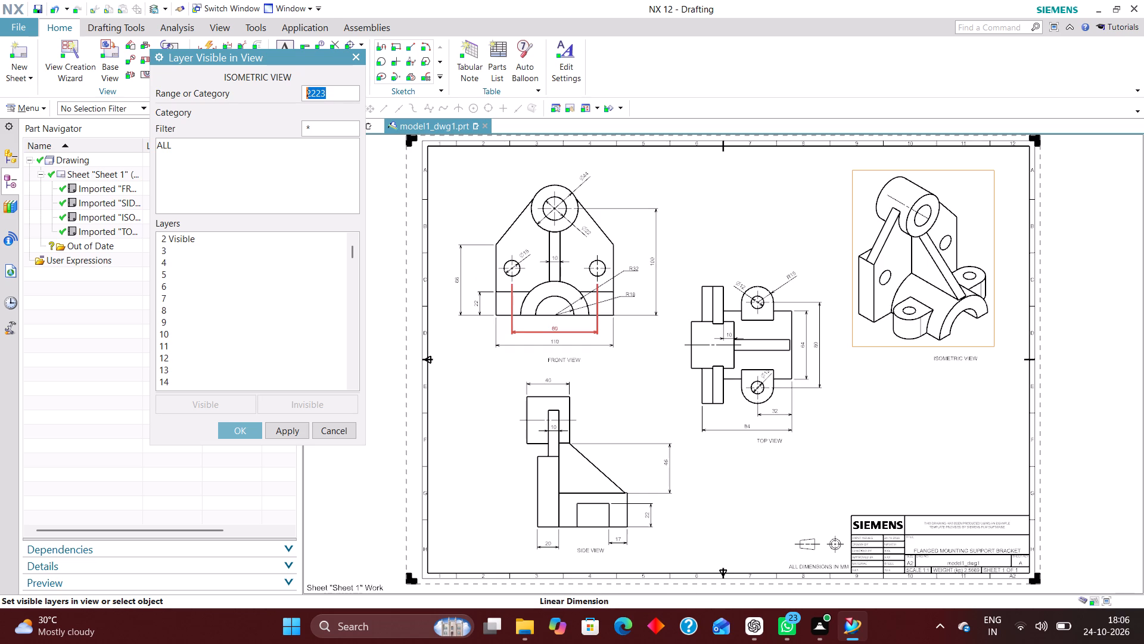
pyautogui.write('223')
pyautogui.press('Return')
pyautogui.write('224')
pyautogui.press('Return')
pyautogui.write('25')
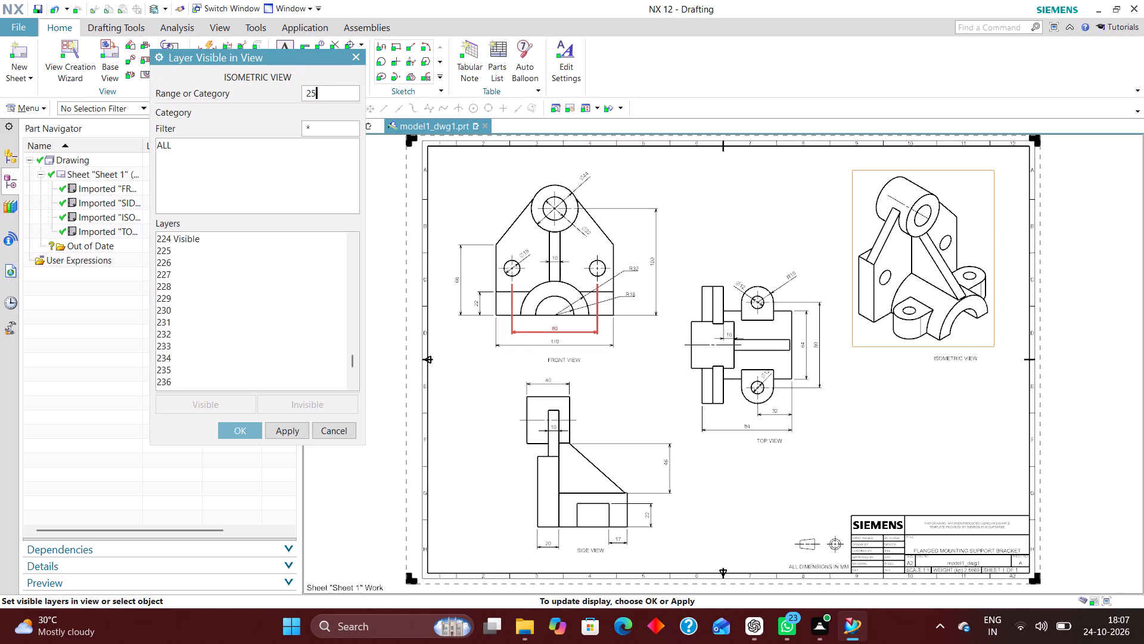
pyautogui.press('BackSpace')
pyautogui.write('25')
pyautogui.press('Return')
pyautogui.write('226')
pyautogui.press('Return')
pyautogui.write('256')
pyautogui.press('Return')
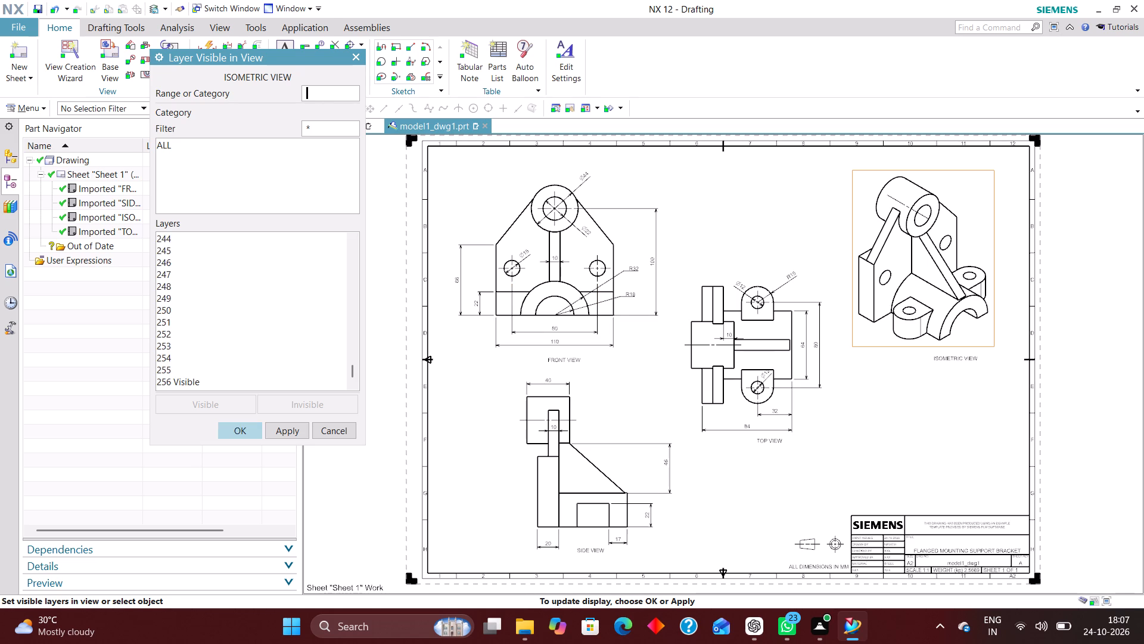
pyautogui.click(249, 431)
# Set all layers invisible for FRONT VIEW.
pyautogui.click(206, 99)
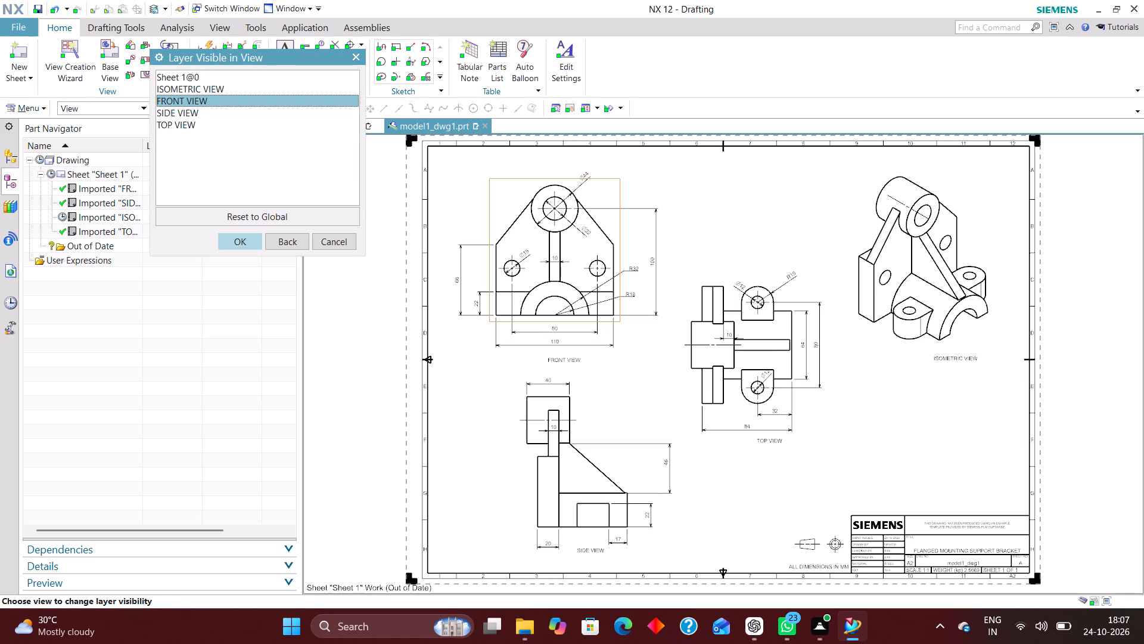
pyautogui.click(244, 246)
pyautogui.click(167, 146)
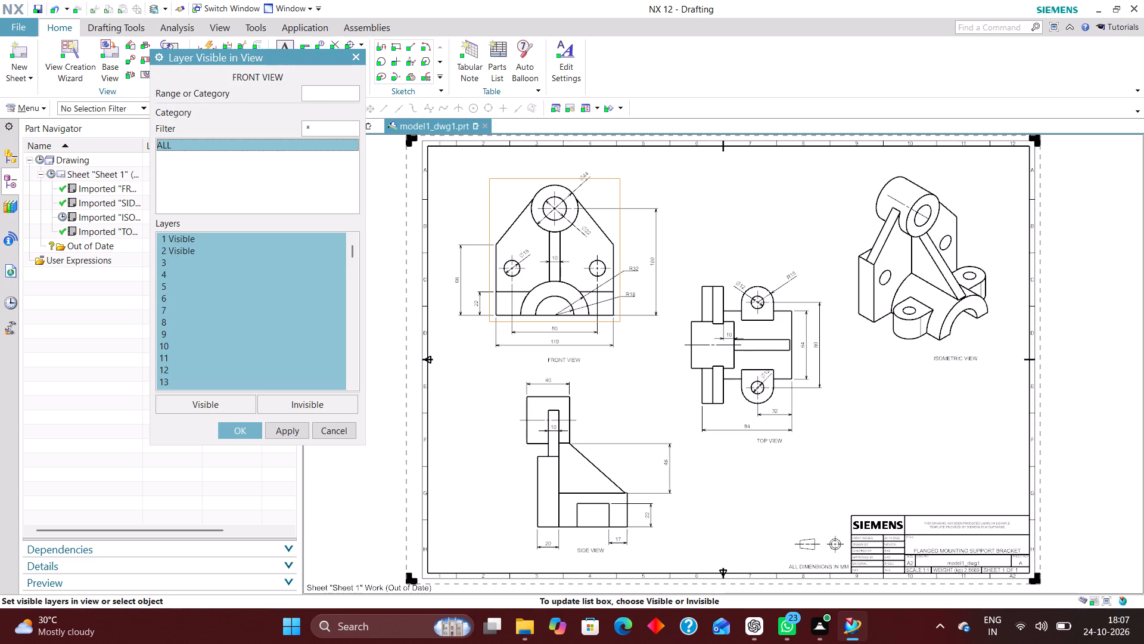
pyautogui.click(322, 399)
# Make layers 2, 223, 224, 225, 226 and 256 visible in FRONT VIEW and accept the layer settings.
pyautogui.click(325, 93)
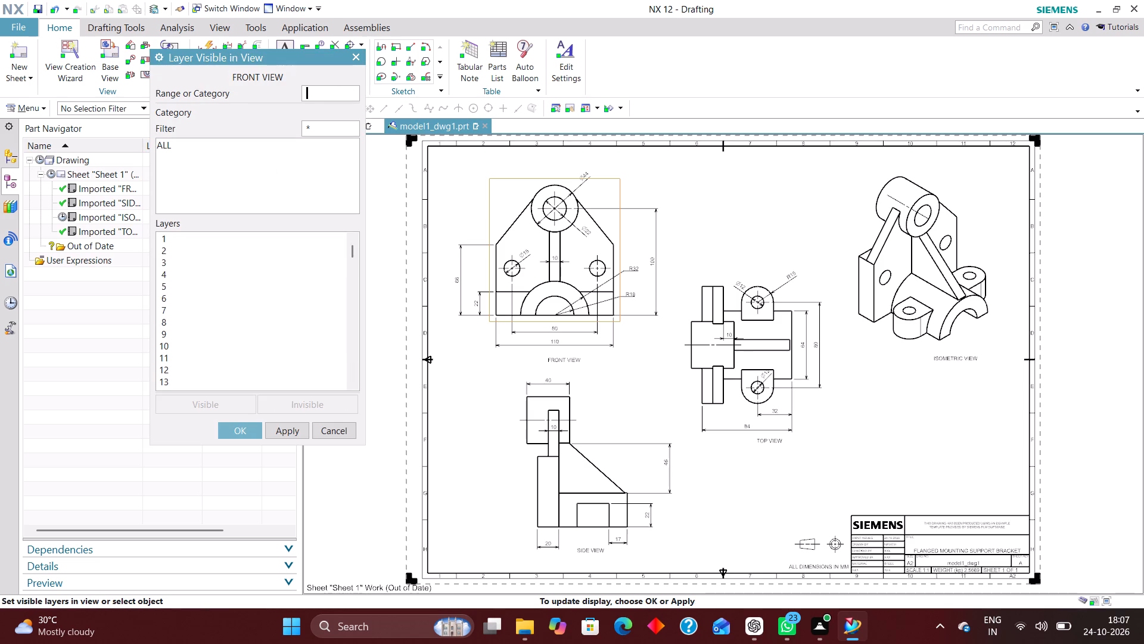
pyautogui.press('2')
pyautogui.press('Return')
pyautogui.write('223')
pyautogui.press('Return')
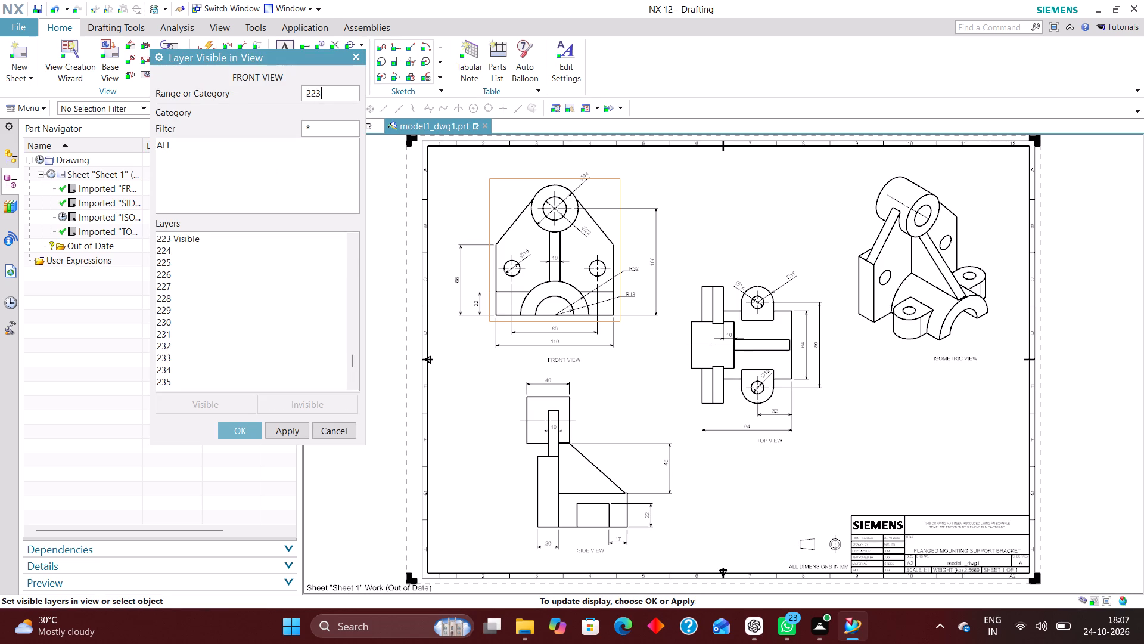
pyautogui.write('224')
pyautogui.press('Return')
pyautogui.write('225')
pyautogui.press('Return')
pyautogui.write('226')
pyautogui.press('Return')
pyautogui.write('256')
pyautogui.press('Return')
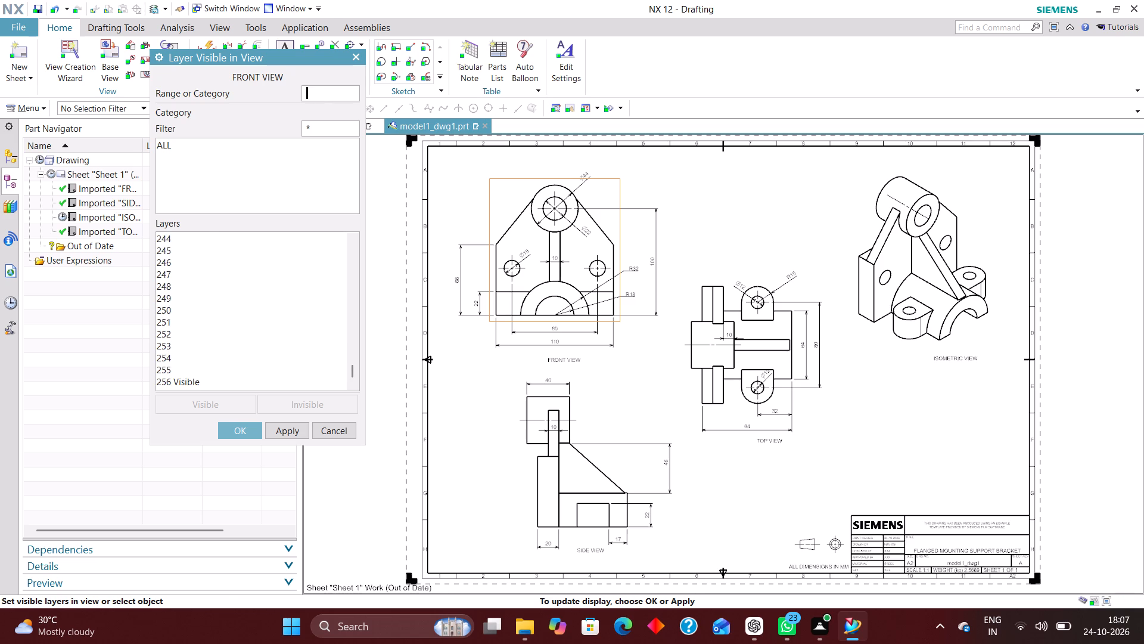
pyautogui.click(243, 436)
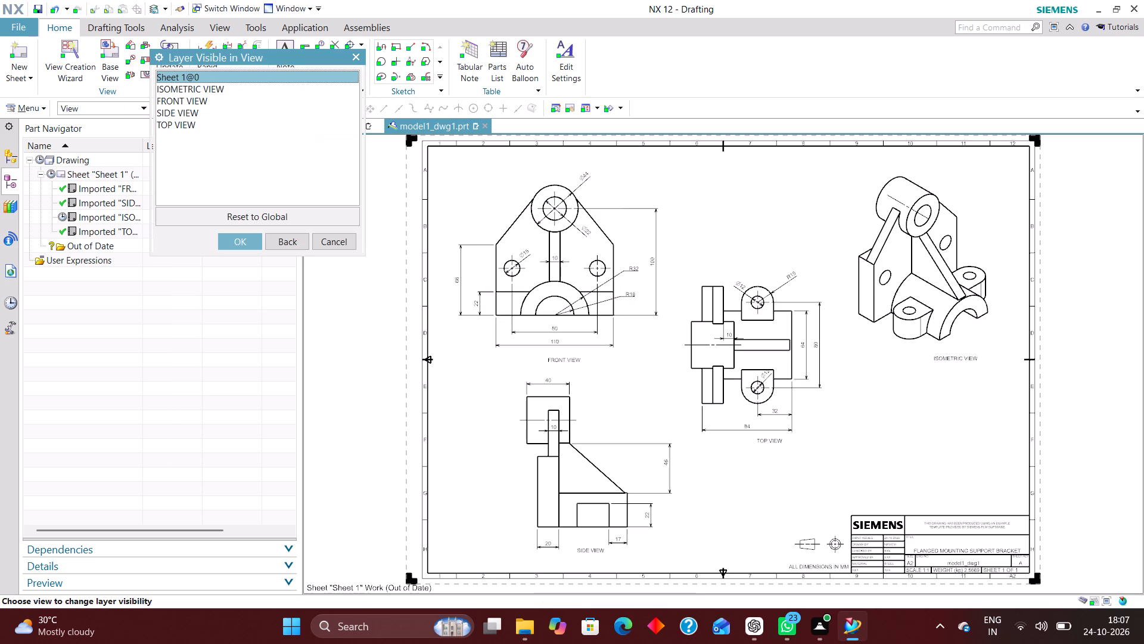
# Set all layers invisible for SIDE VIEW.
pyautogui.click(188, 112)
pyautogui.click(238, 243)
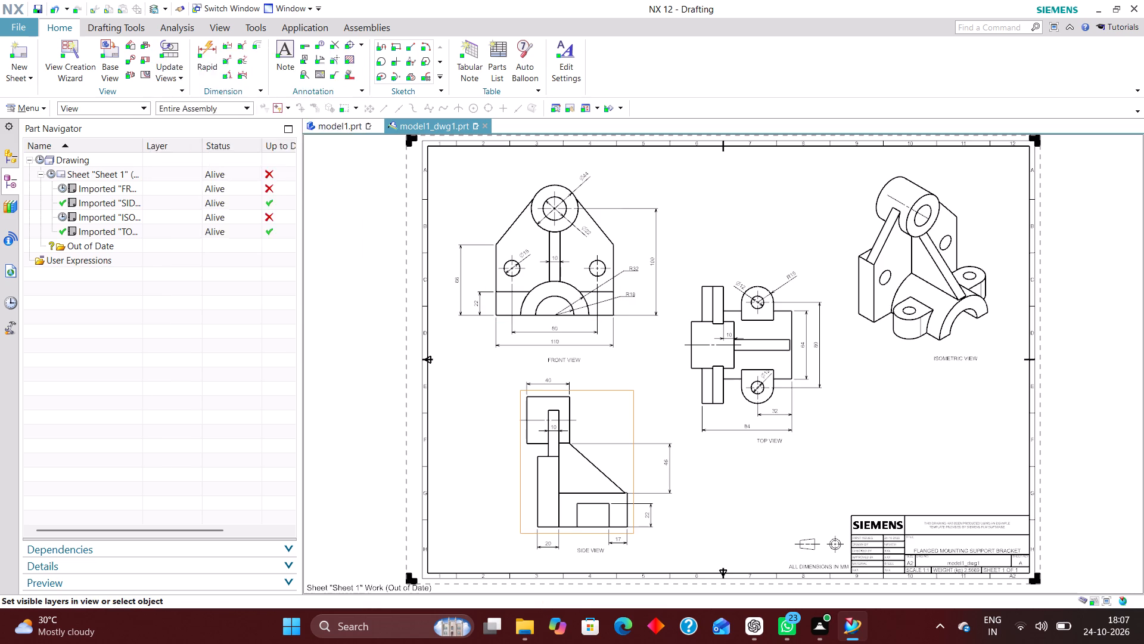
pyautogui.click(169, 141)
pyautogui.click(319, 405)
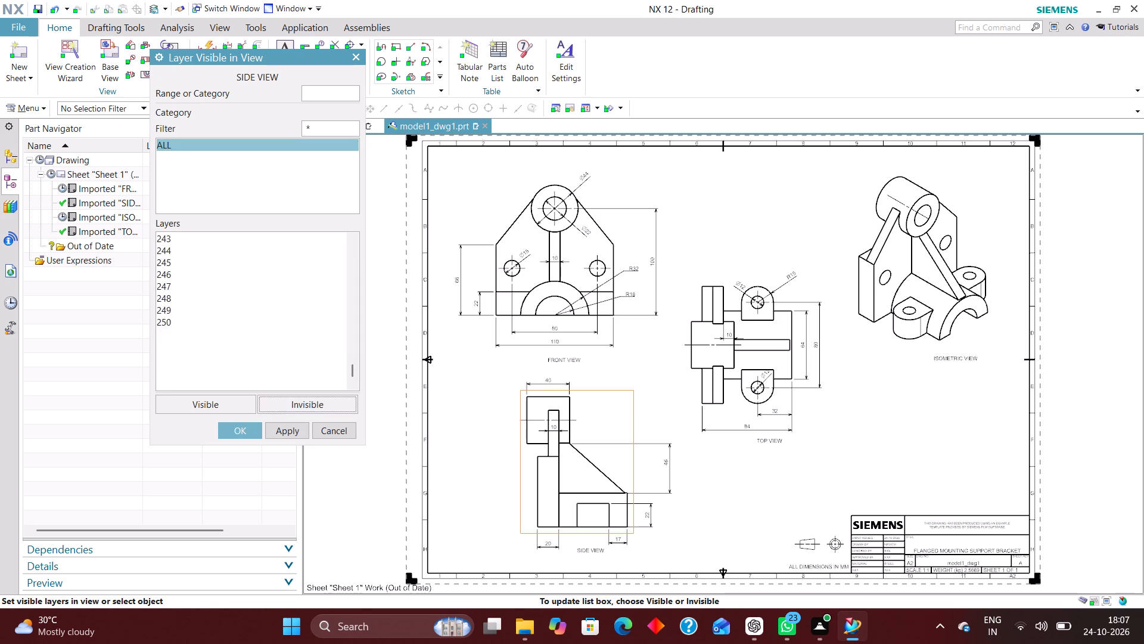
# Make layers 2, 223, 224, 225, 226 and 256 visible in SIDE VIEW and accept the layer settings.
pyautogui.click(330, 94)
pyautogui.press('2')
pyautogui.press('Return')
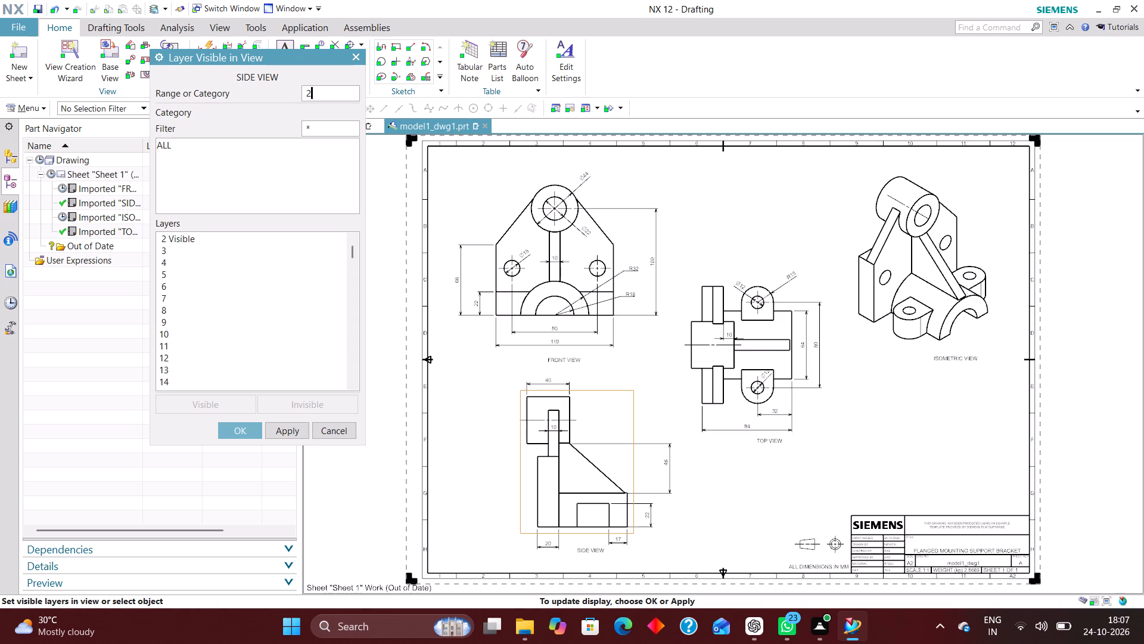
pyautogui.write('223')
pyautogui.press('Return')
pyautogui.write('224')
pyautogui.press('Return')
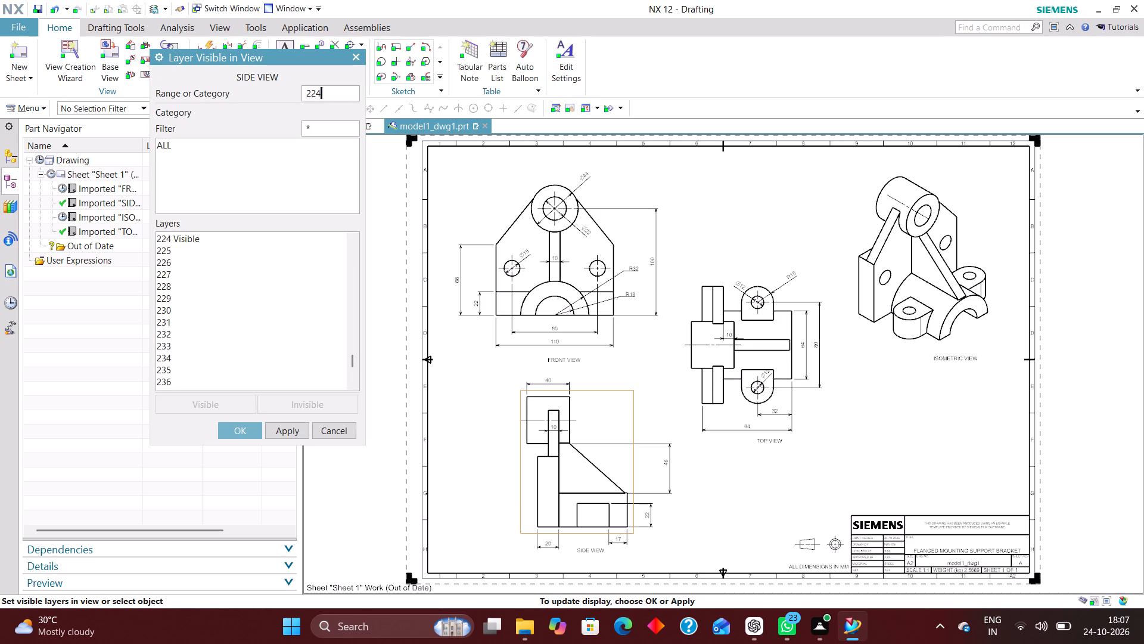
pyautogui.write('225')
pyautogui.press('Return')
pyautogui.write('226')
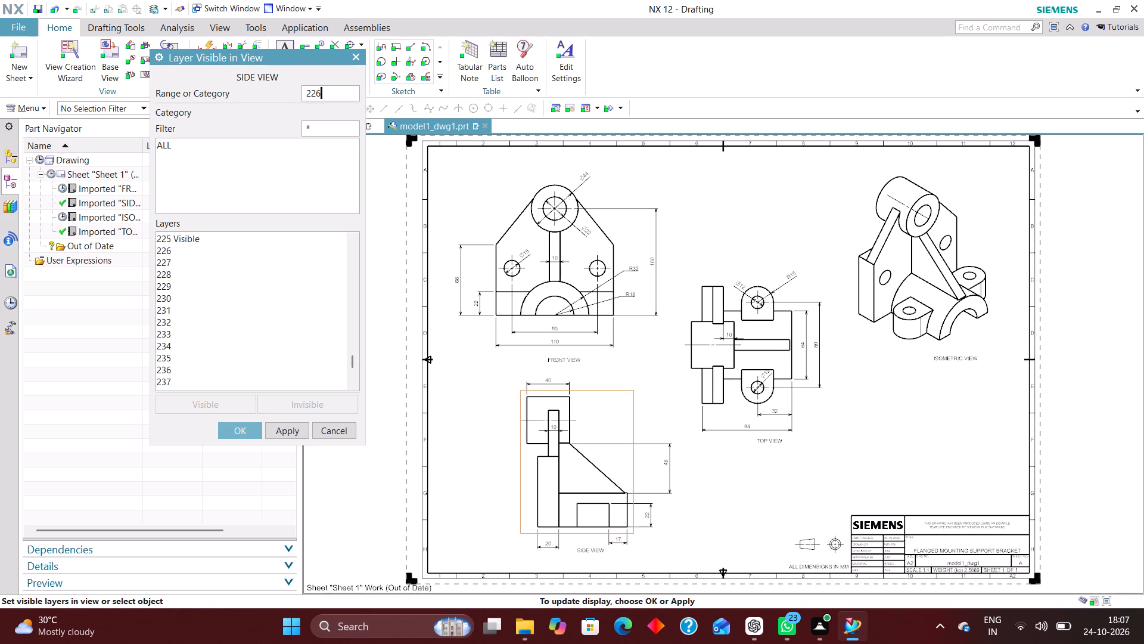
pyautogui.press('Return')
pyautogui.write('256')
pyautogui.press('Return')
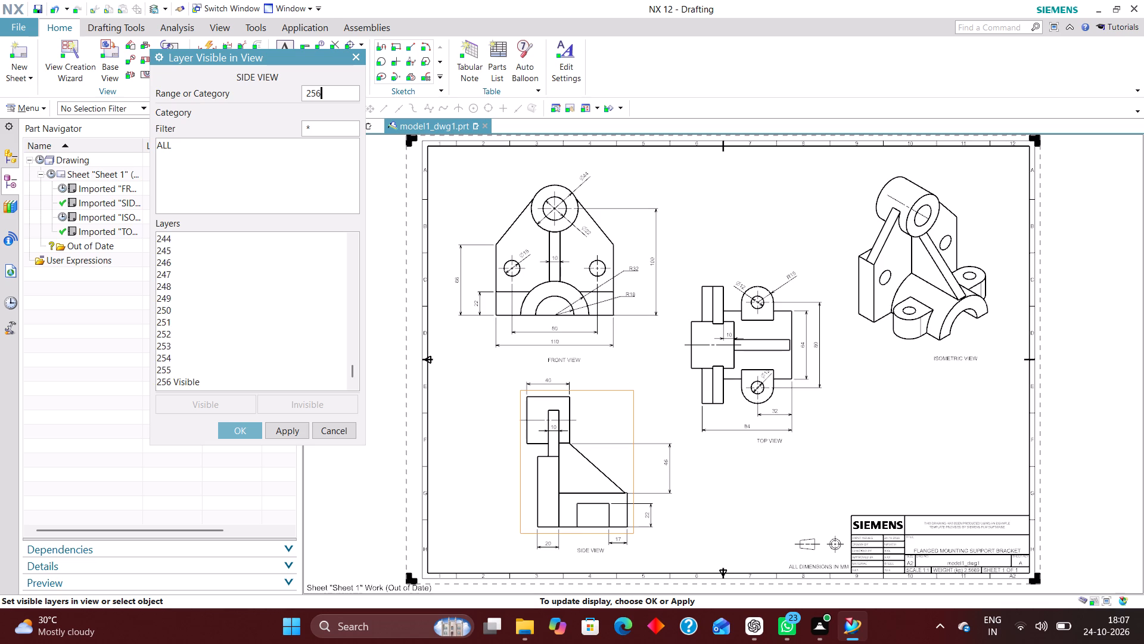
pyautogui.click(238, 432)
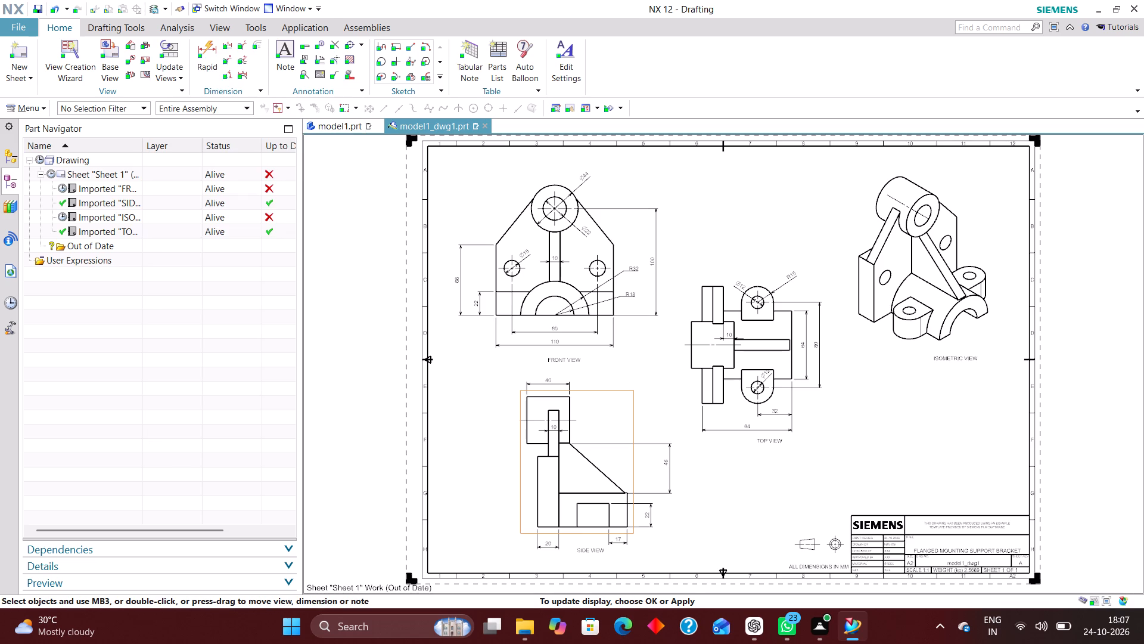
# Set all layers invisible for TOP VIEW.
pyautogui.click(197, 125)
pyautogui.click(244, 245)
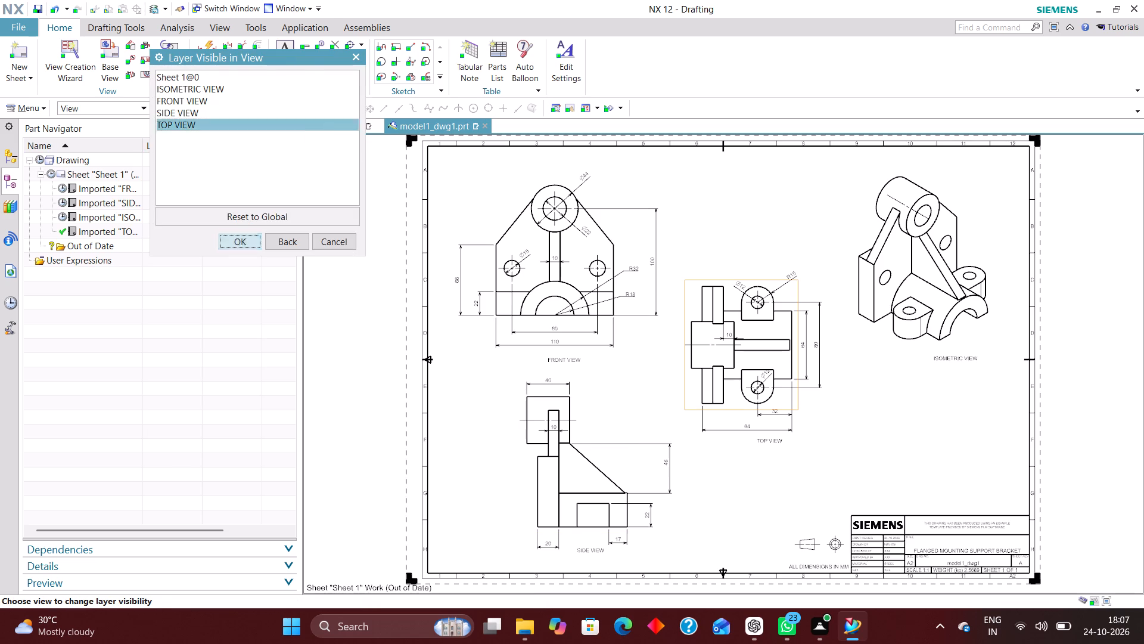
pyautogui.click(163, 146)
pyautogui.click(300, 400)
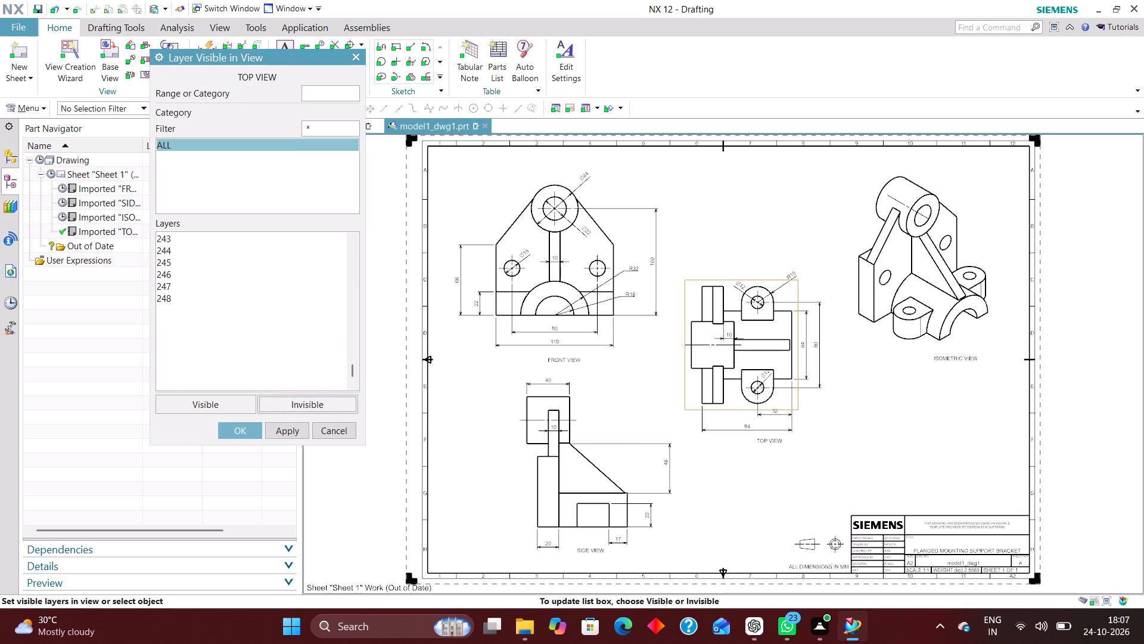
# Make layers 2, 223, 224, 225, 226 and 256 visible in TOP VIEW, accept the settings and leave the layer visibility command.
pyautogui.click(327, 95)
pyautogui.press('2')
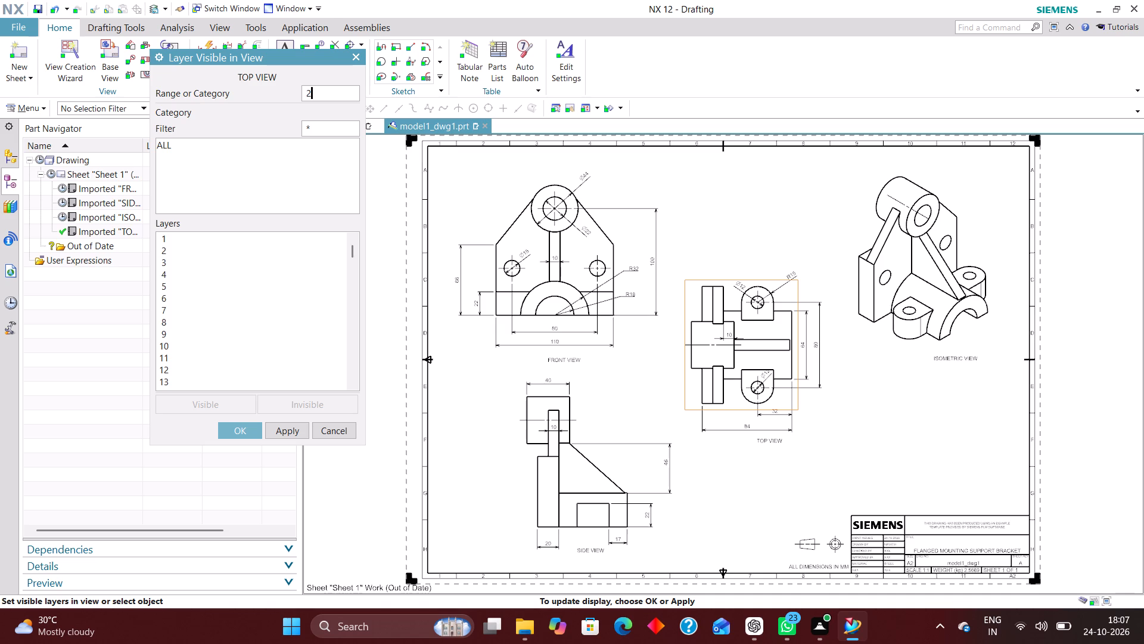
pyautogui.press('Return')
pyautogui.write('22')
pyautogui.press('3')
pyautogui.press('Return')
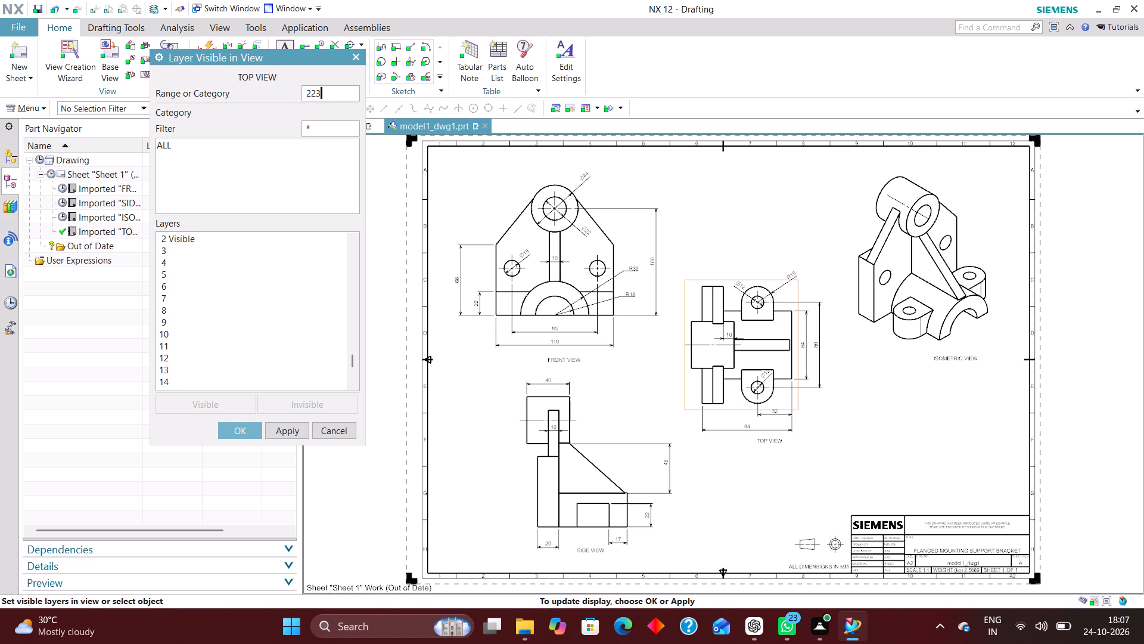
pyautogui.write('224')
pyautogui.press('Return')
pyautogui.write('225')
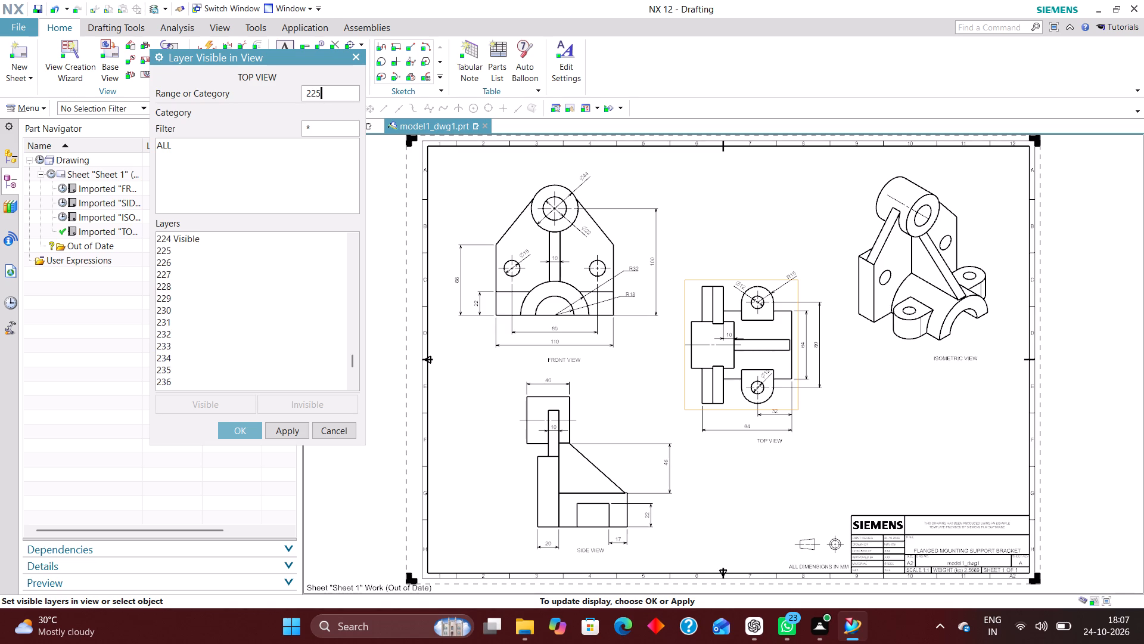
pyautogui.press('Return')
pyautogui.write('226')
pyautogui.press('Return')
pyautogui.write('256')
pyautogui.press('Return')
pyautogui.scroll(4, 210, 269)
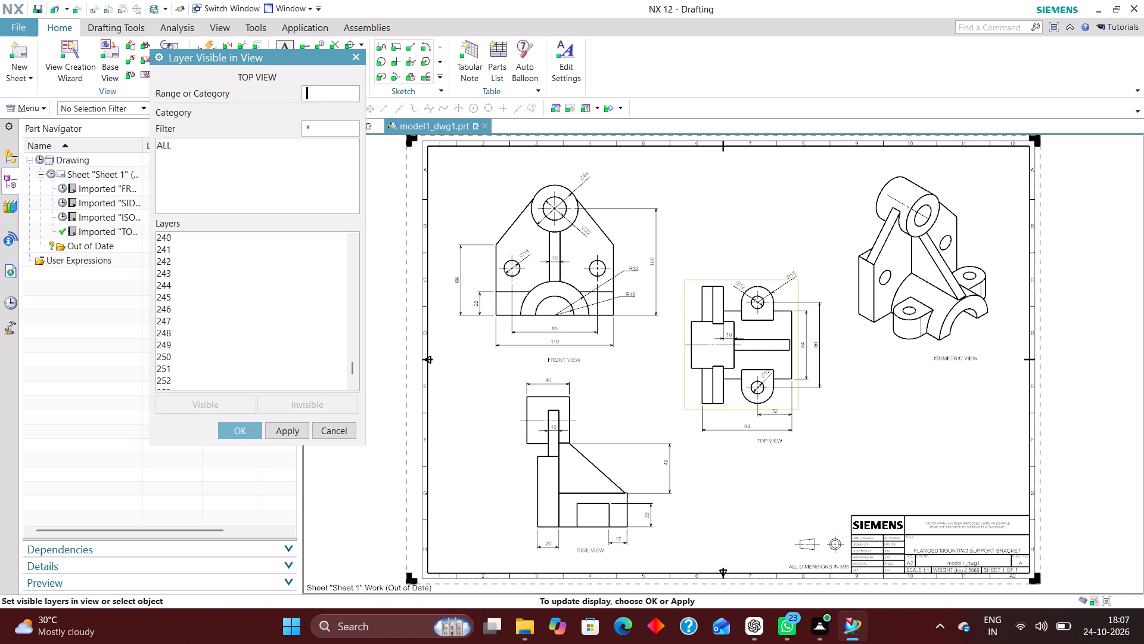
pyautogui.scroll(13, 210, 269)
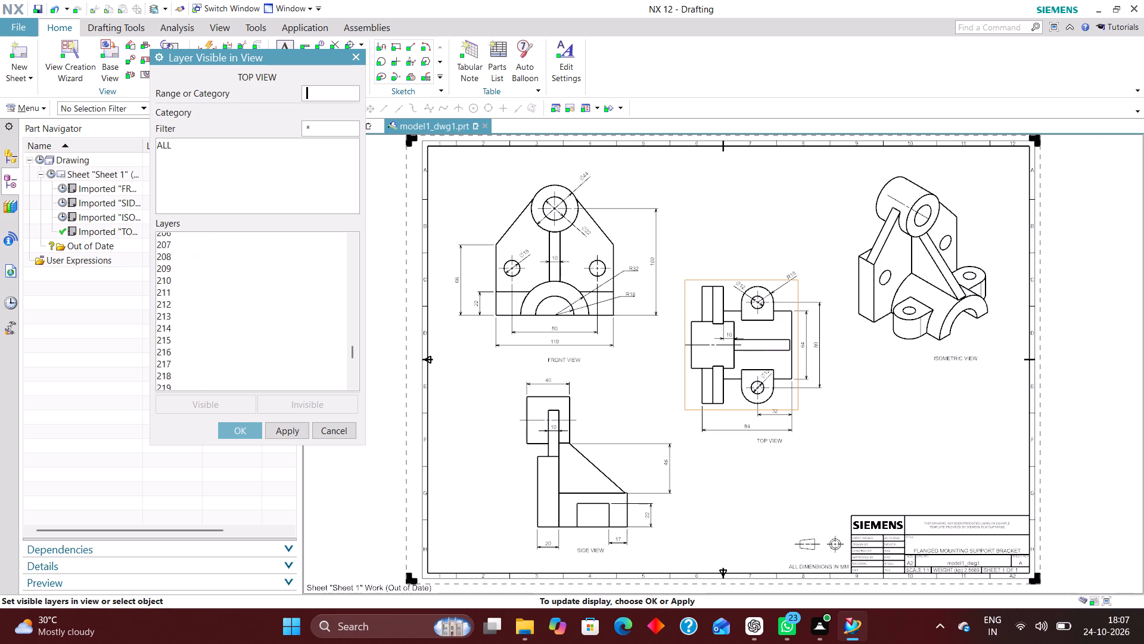
pyautogui.scroll(6, 206, 273)
pyautogui.click(231, 430)
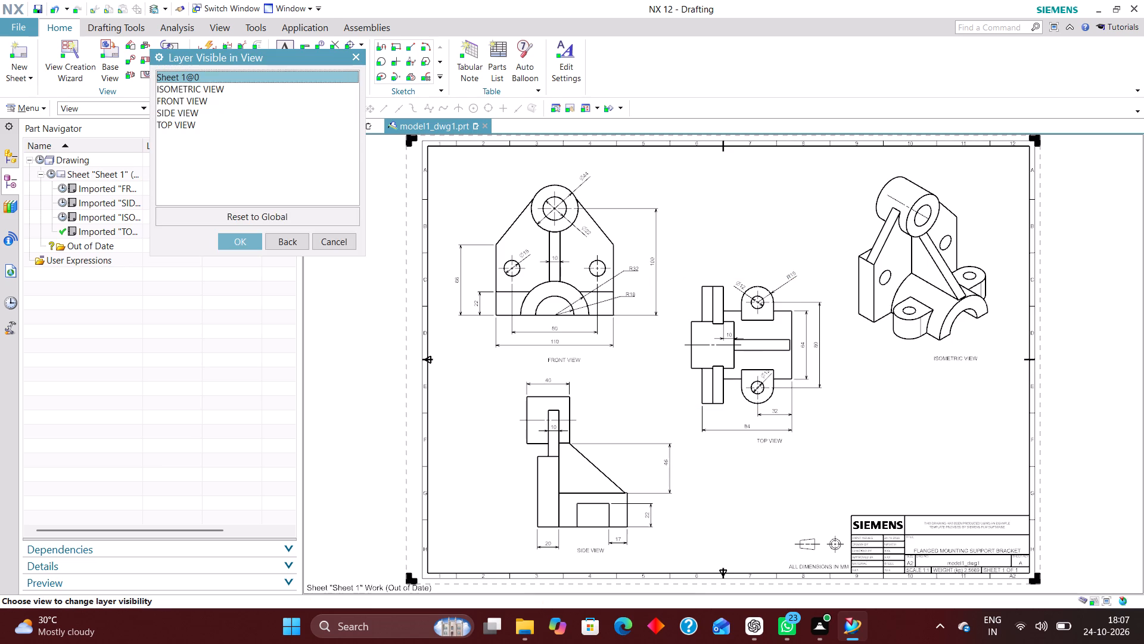
pyautogui.click(337, 241)
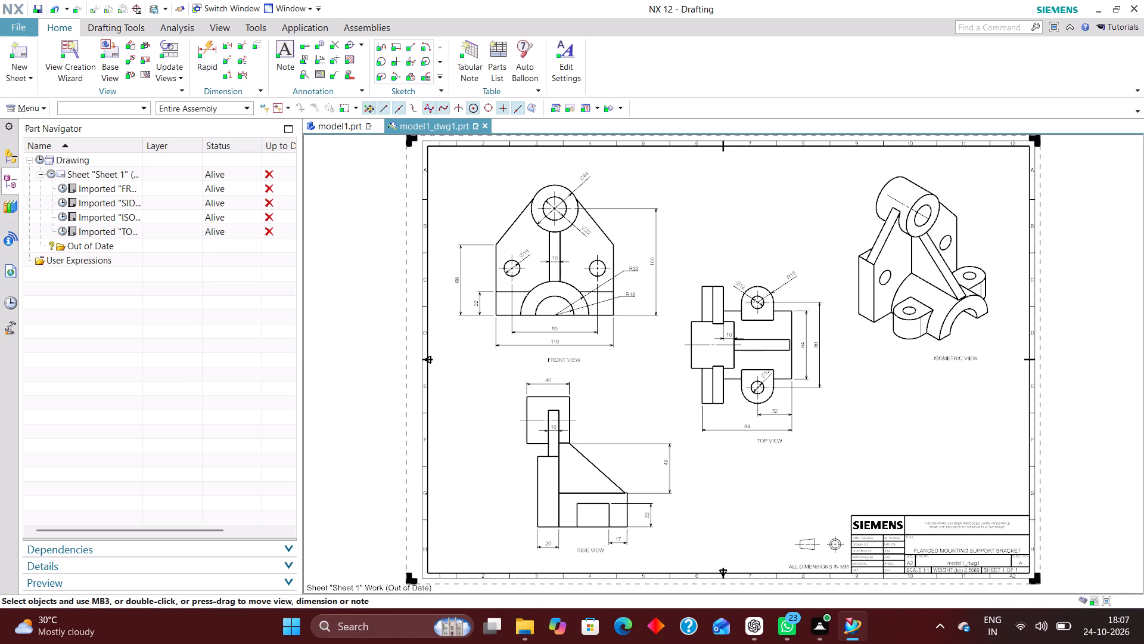
# Update the out-of-date drawing sheet and its views.
pyautogui.click(39, 158)
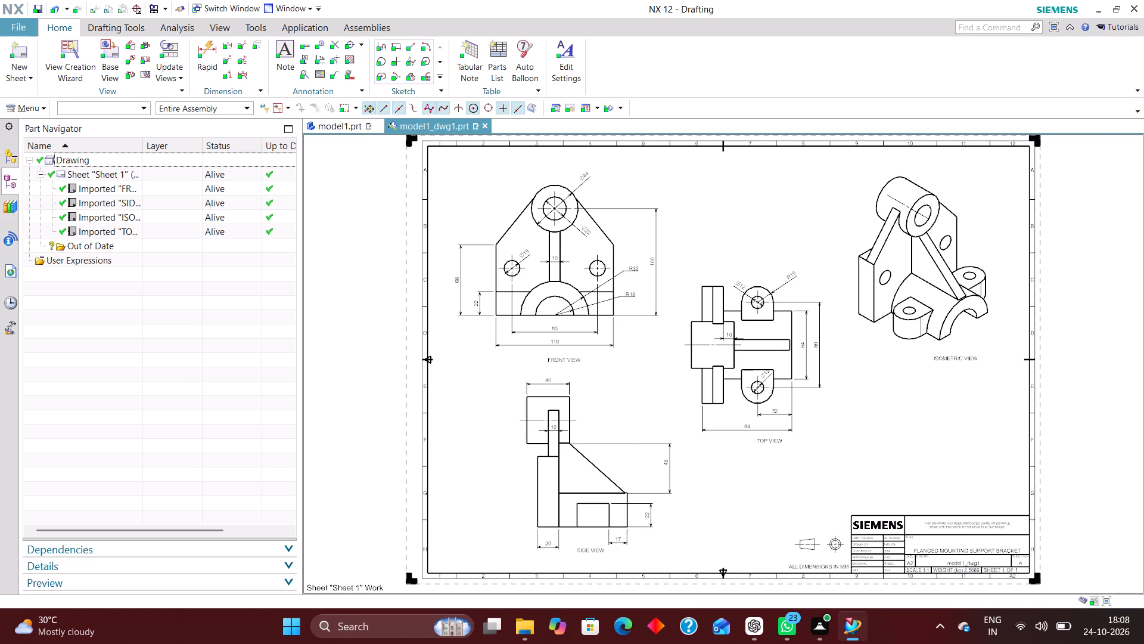
# Select all dimensions on the sheet and move them to layer 223.
pyautogui.click(132, 107)
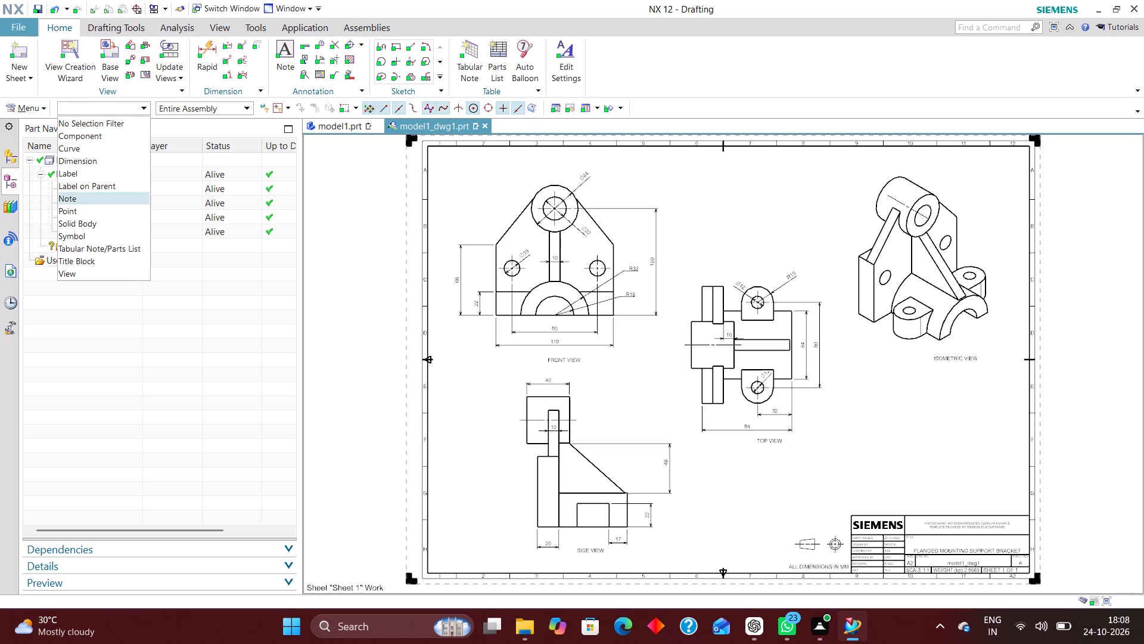
pyautogui.click(97, 162)
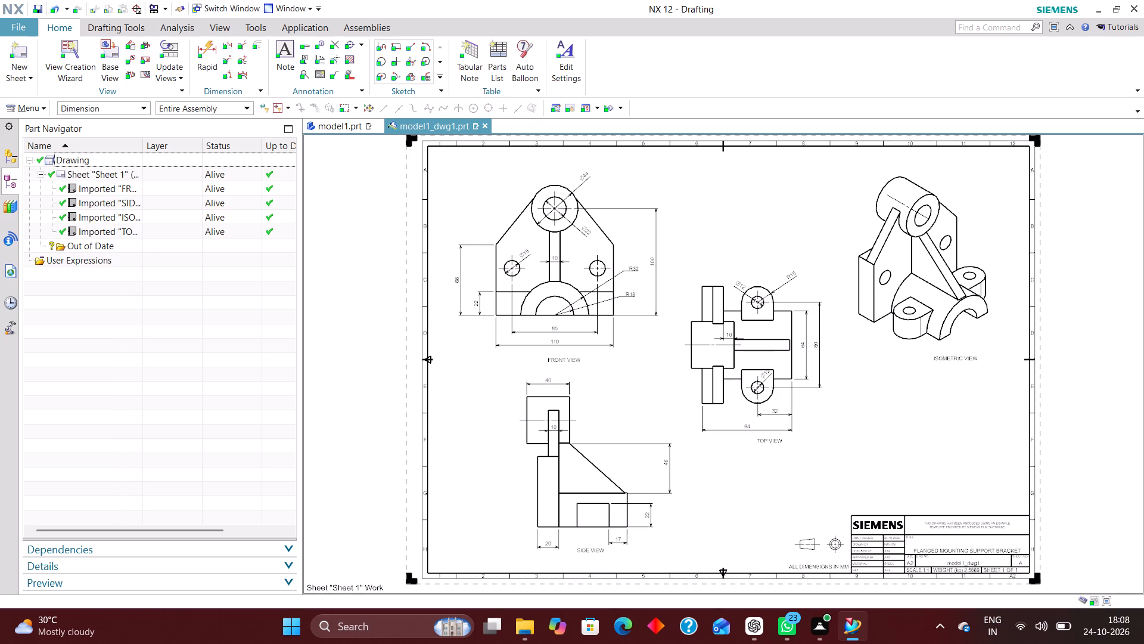
pyautogui.hotkey('ctrl', 'a')
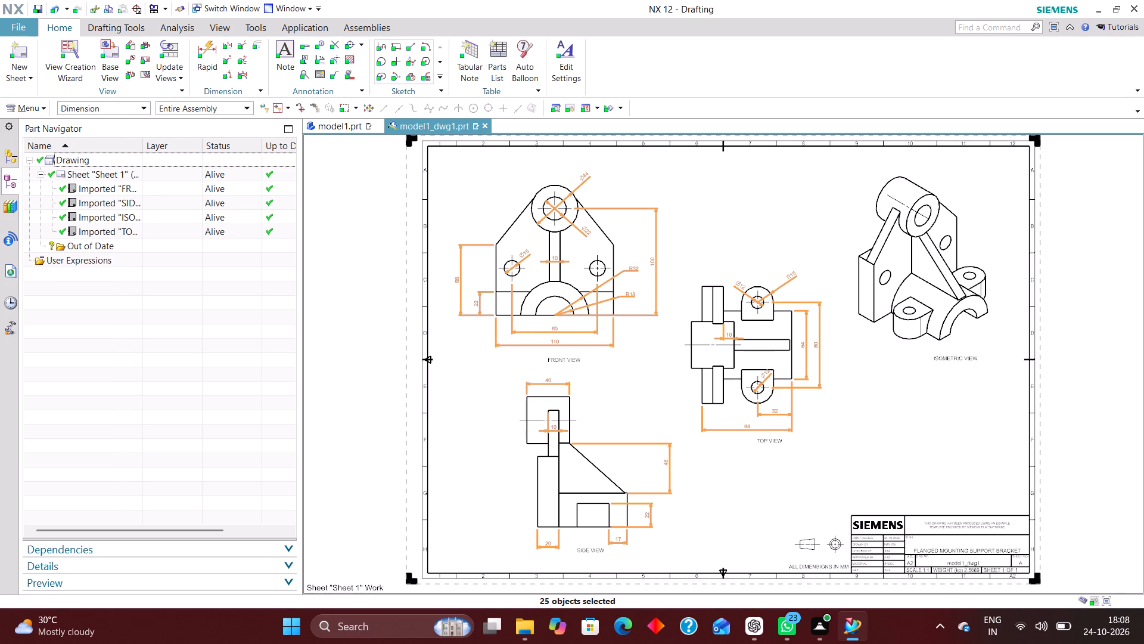
pyautogui.hotkey('ctrl', 'j')
pyautogui.write('223')
pyautogui.press('Return')
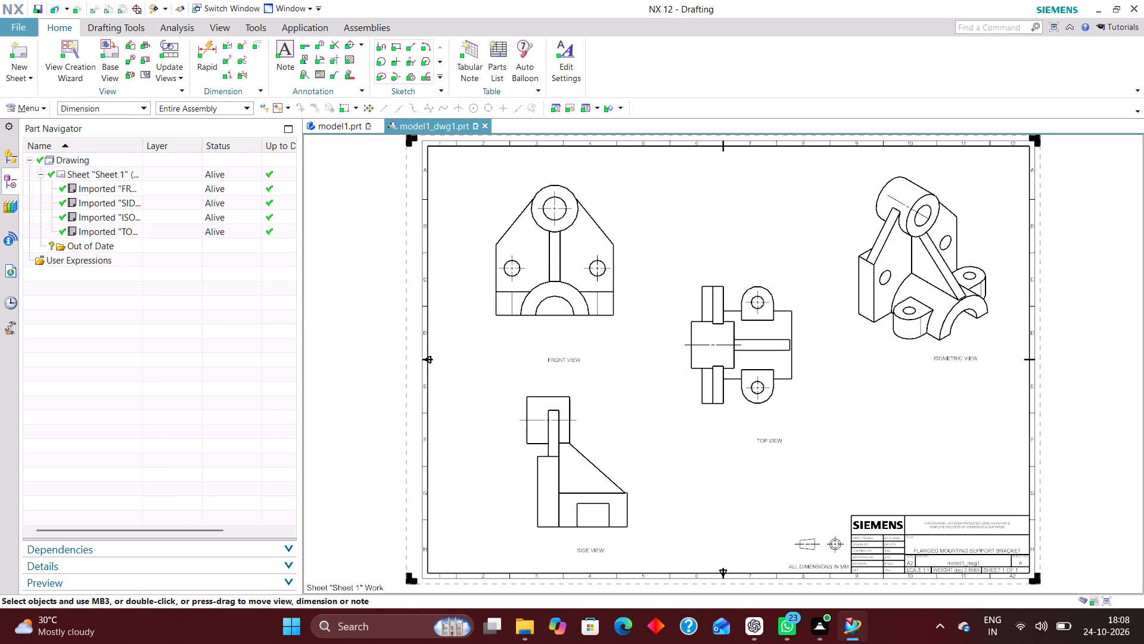
# Select all notes on the sheet, including the view labels, and move them to layer 224.
pyautogui.click(119, 107)
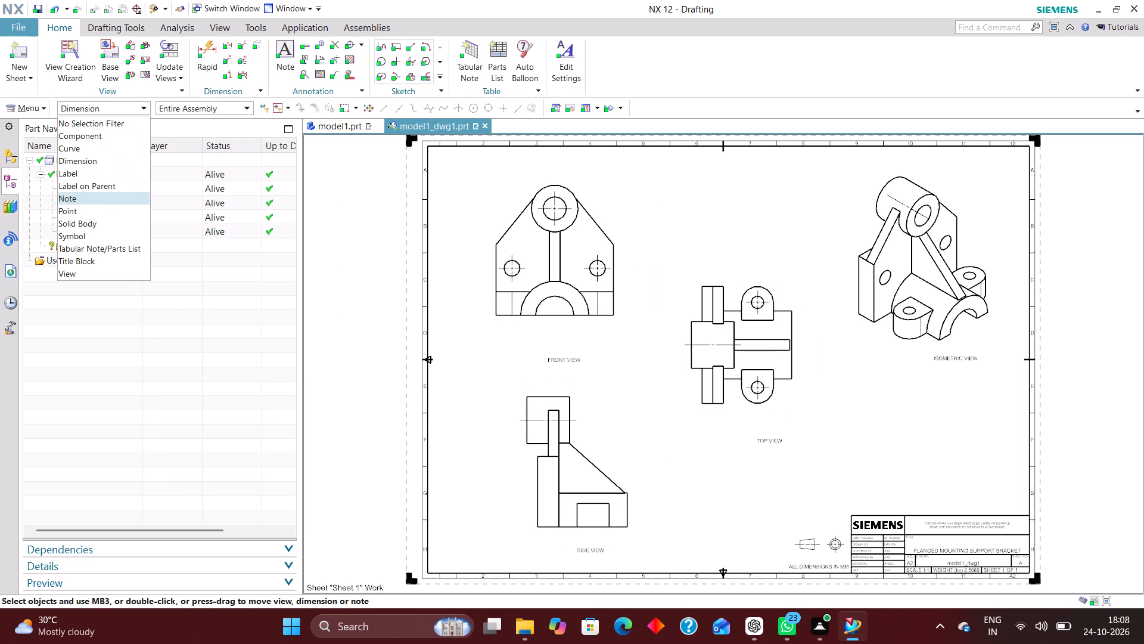
pyautogui.click(96, 199)
pyautogui.hotkey('ctrl', 'a')
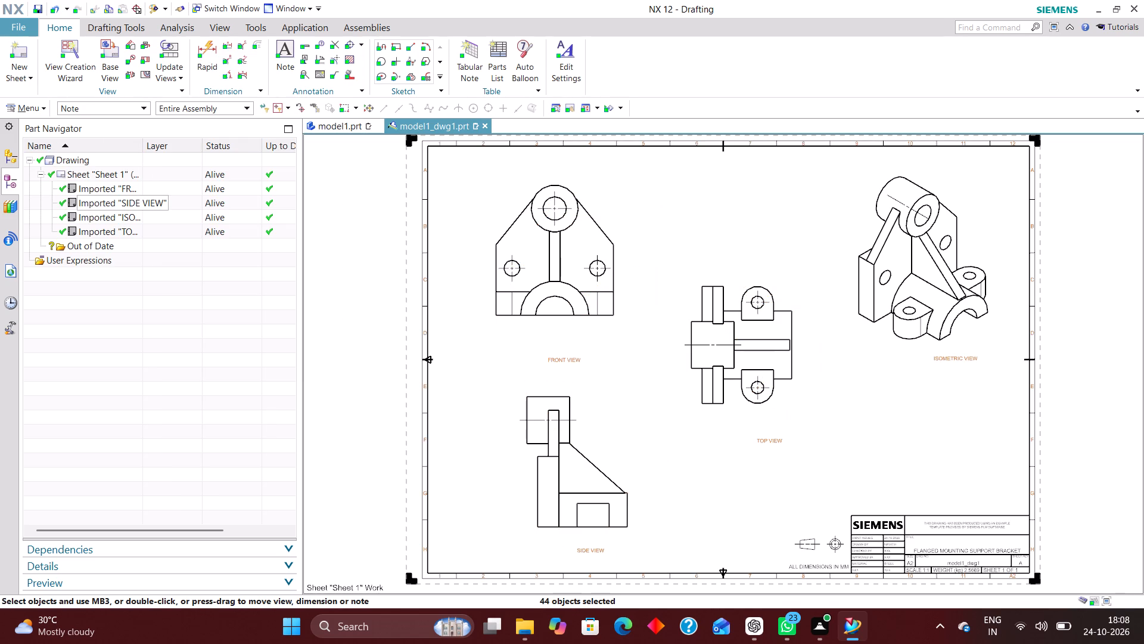
pyautogui.hotkey('ctrl', 'j')
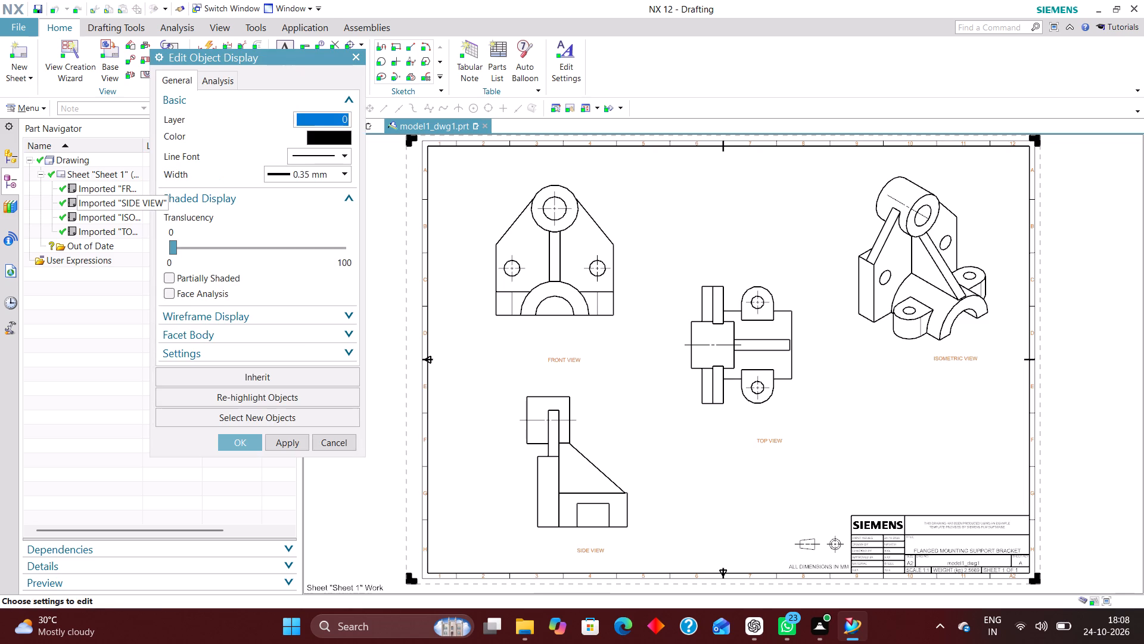
pyautogui.write('22')
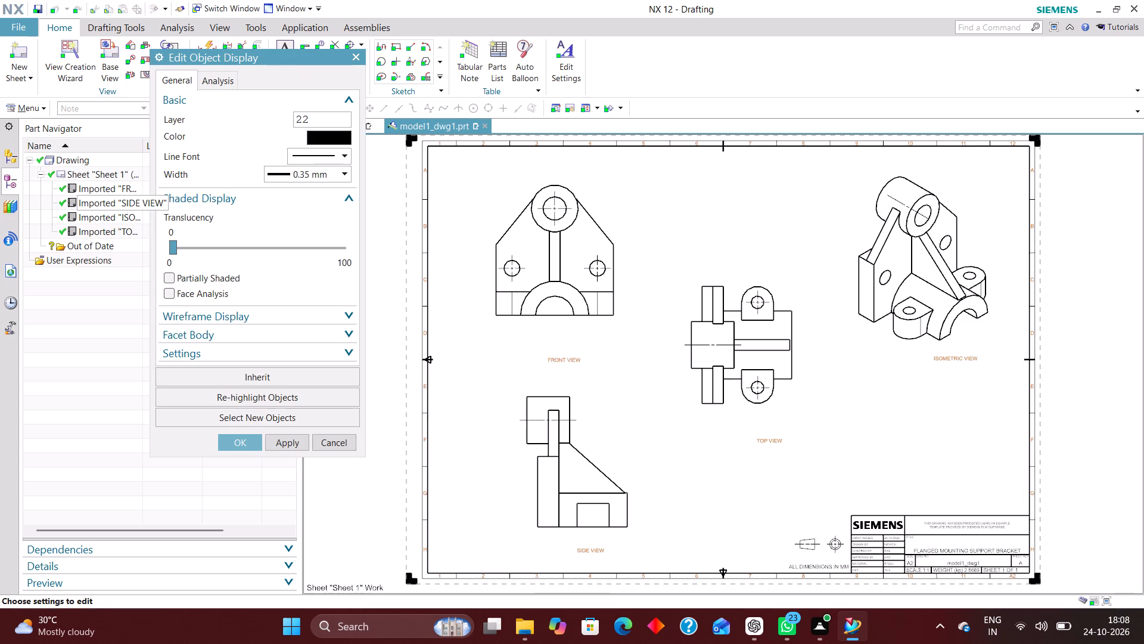
pyautogui.press('4')
pyautogui.press('Return')
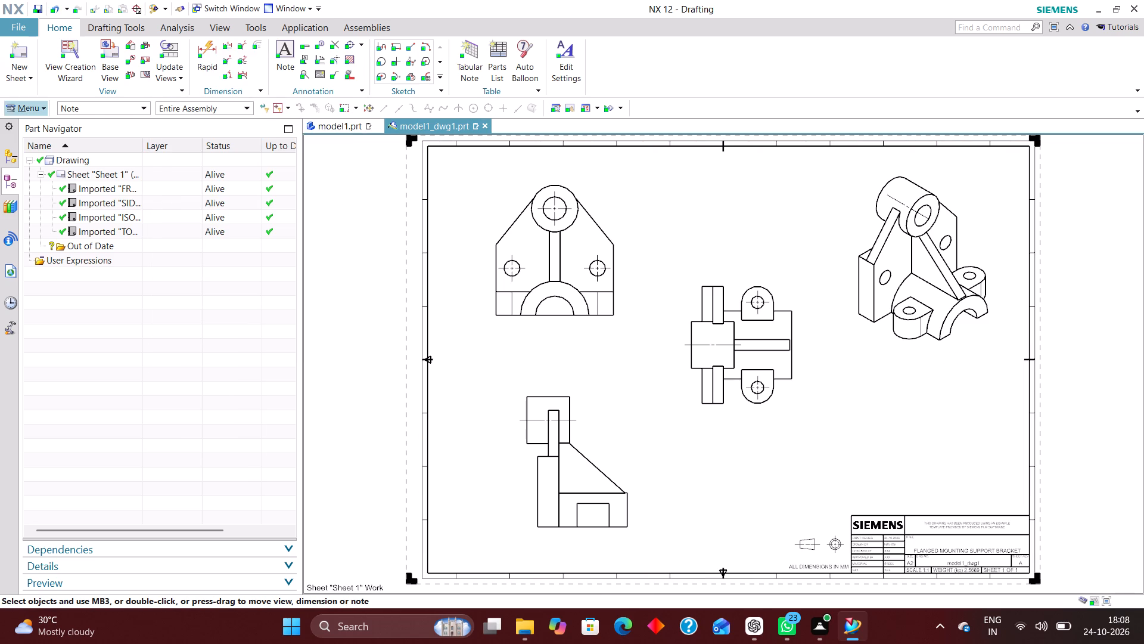
# Select all symbols on the sheet, including the center marks and centerlines, and move them to layer 225.
pyautogui.click(97, 107)
pyautogui.click(94, 233)
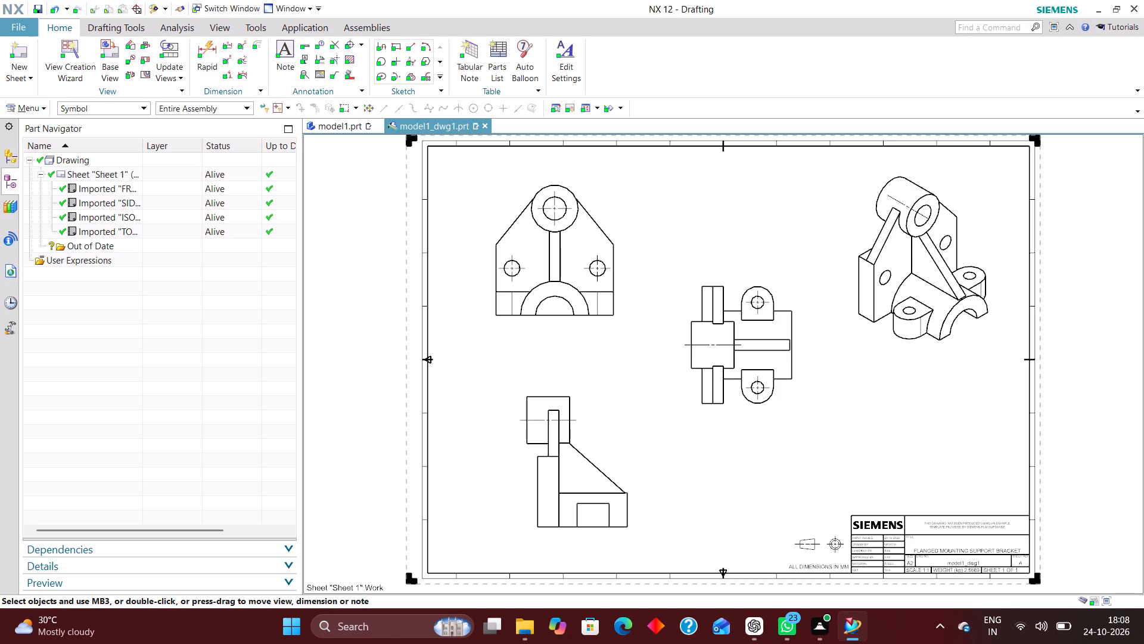
pyautogui.hotkey('ctrl', 'a')
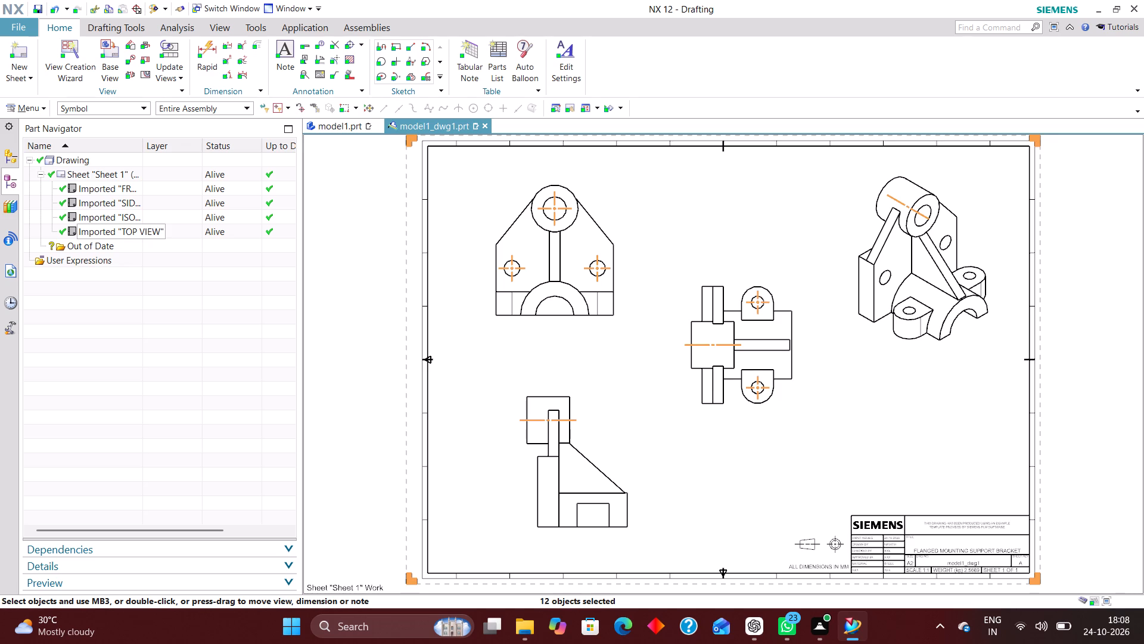
pyautogui.hotkey('ctrl', 'j')
pyautogui.write('225')
pyautogui.press('Return')
# Restrict object selection to title blocks.
pyautogui.click(99, 111)
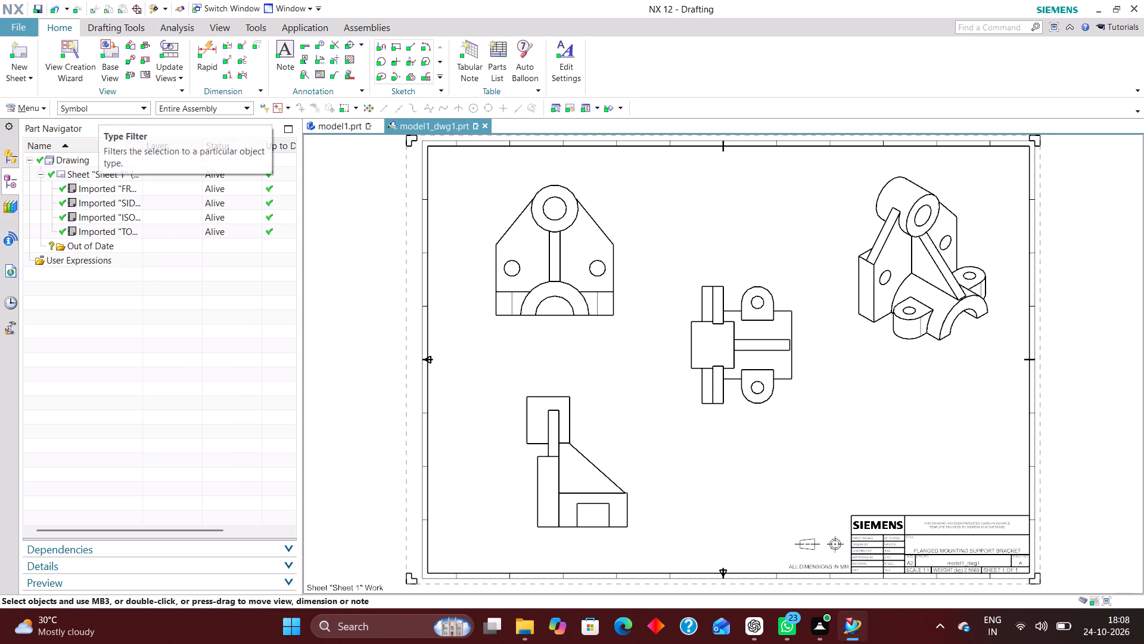
pyautogui.click(77, 264)
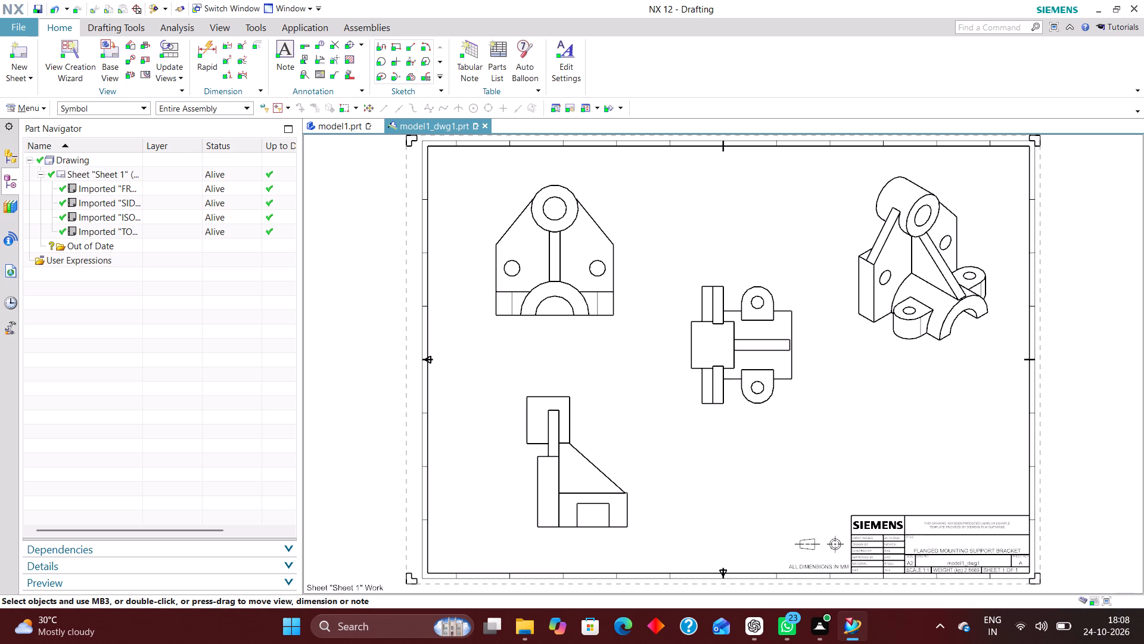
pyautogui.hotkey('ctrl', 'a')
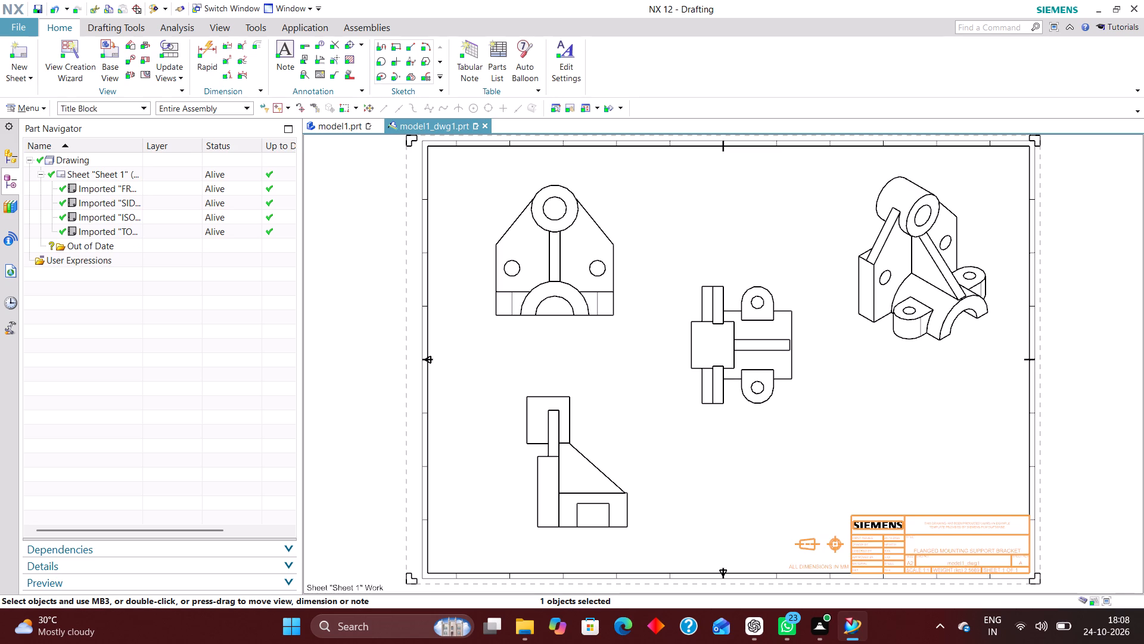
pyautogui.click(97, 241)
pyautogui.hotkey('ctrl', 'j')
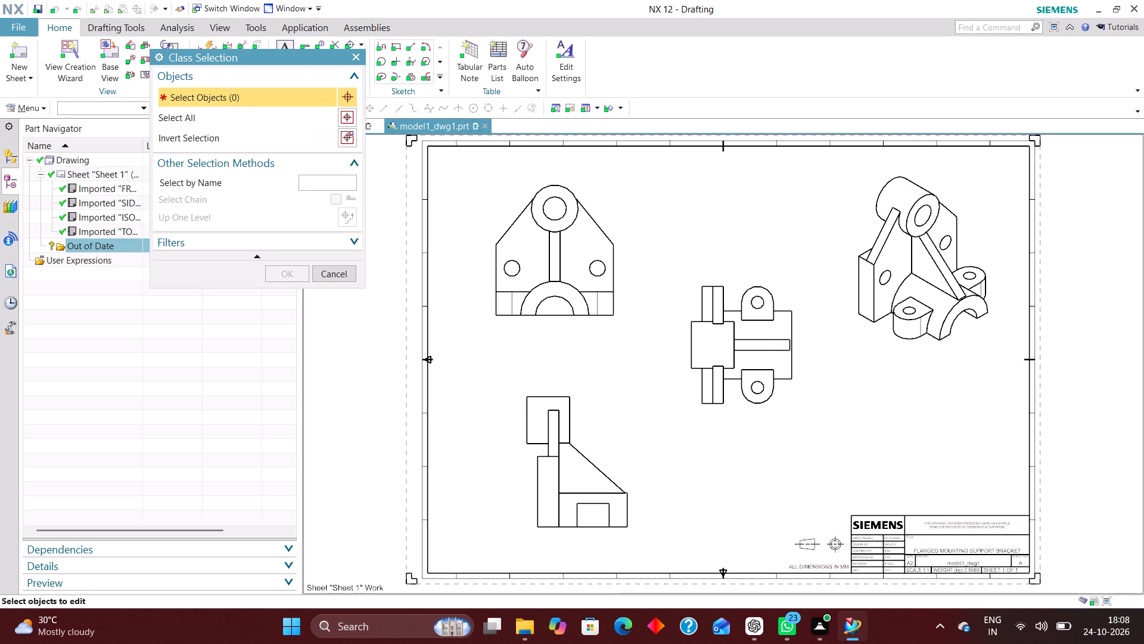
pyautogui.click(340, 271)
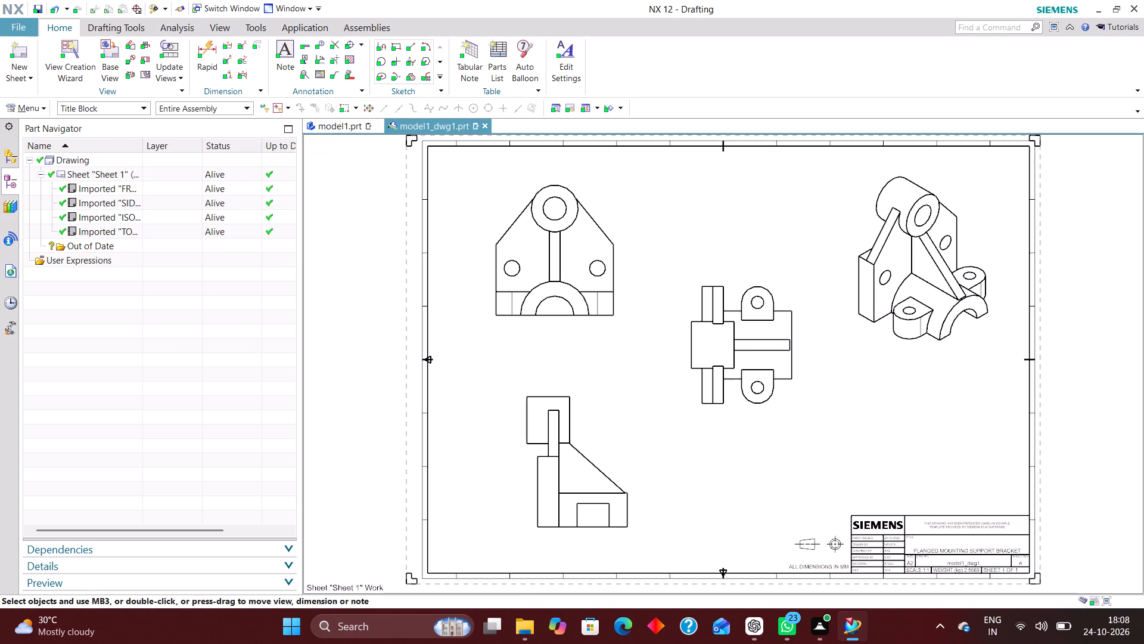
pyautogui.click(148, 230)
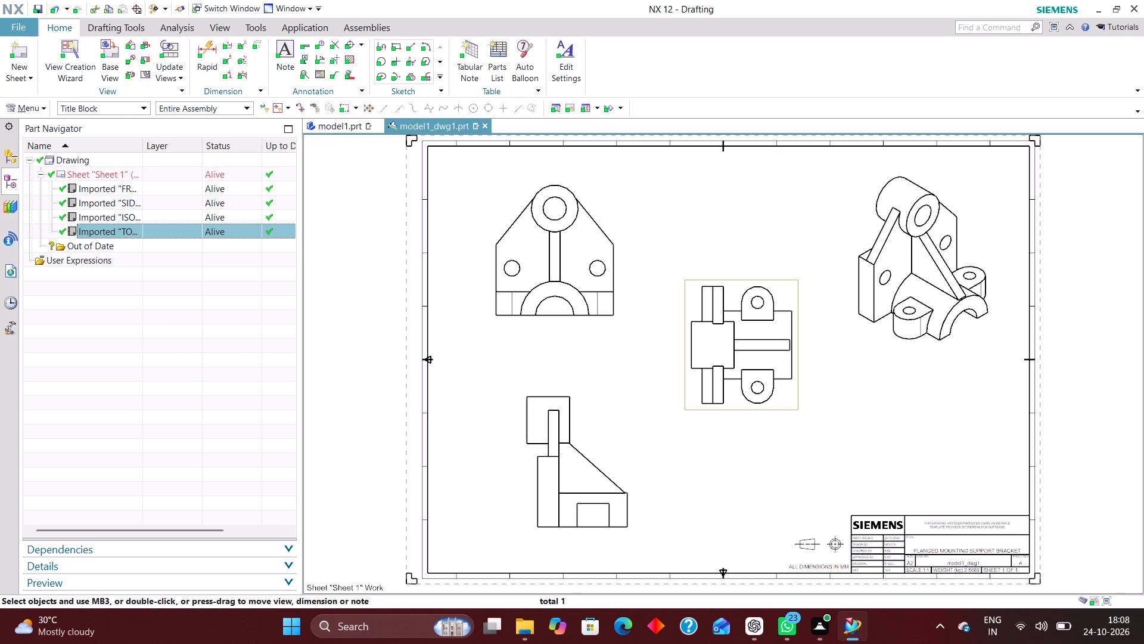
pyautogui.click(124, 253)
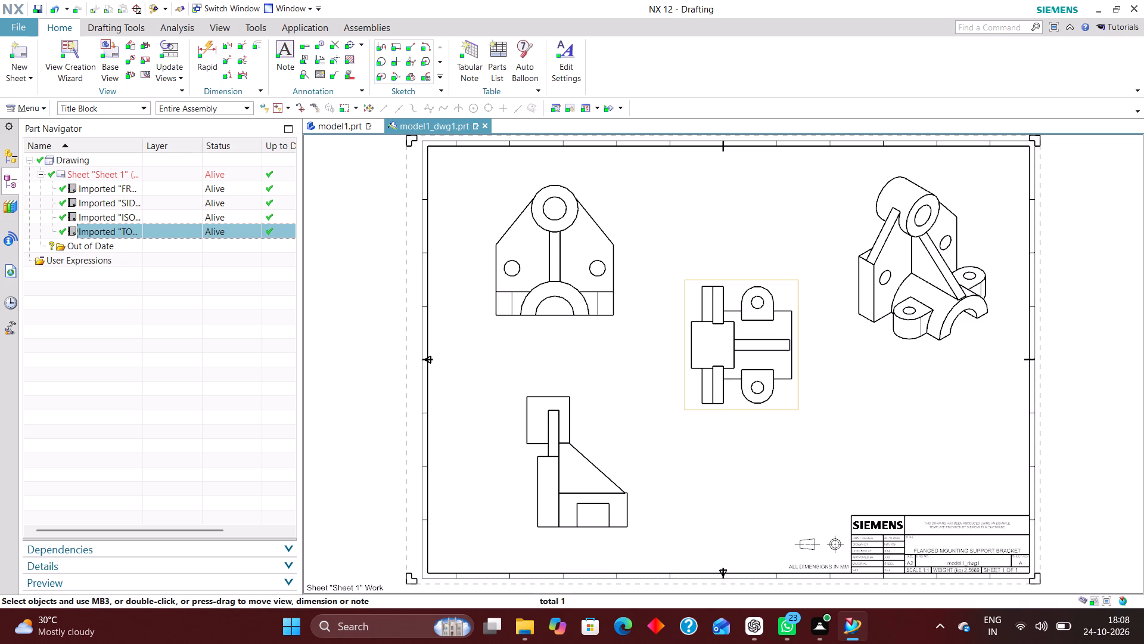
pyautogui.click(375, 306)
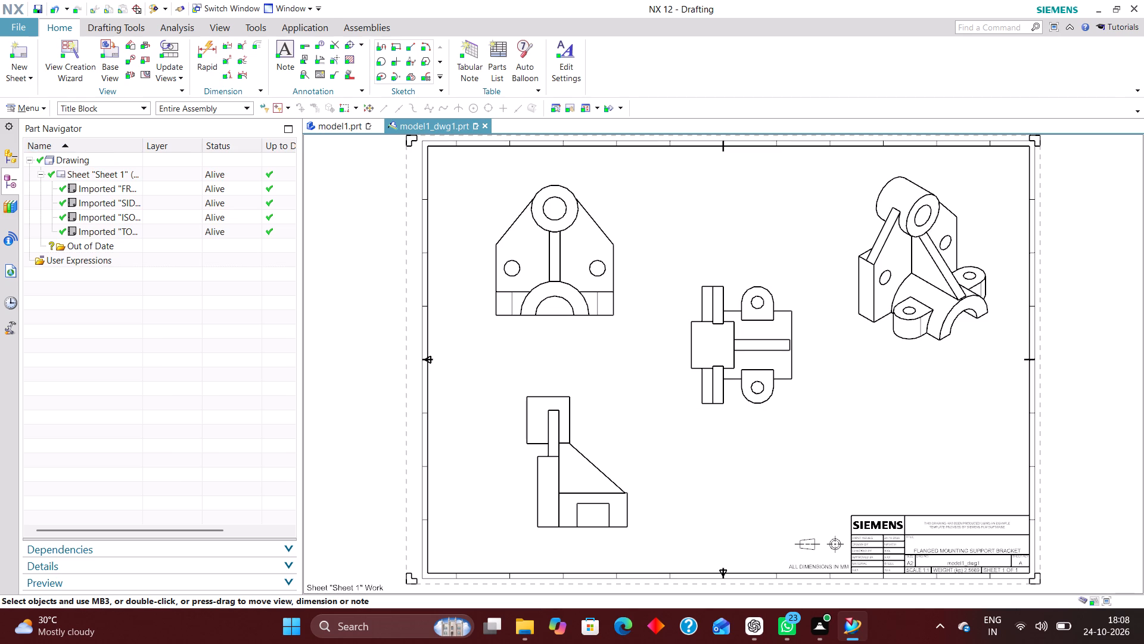
# Select the sheet's title block and apply object display settings with layer 256 and 0.70 mm line width.
pyautogui.hotkey('ctrl', 'a')
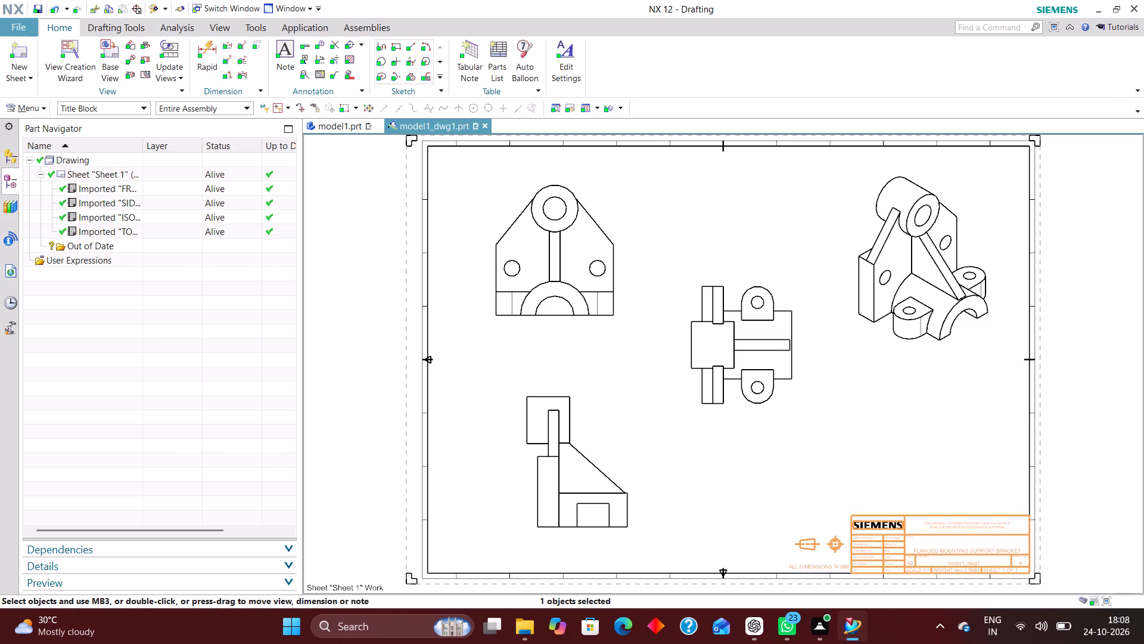
pyautogui.hotkey('ctrl', 'j')
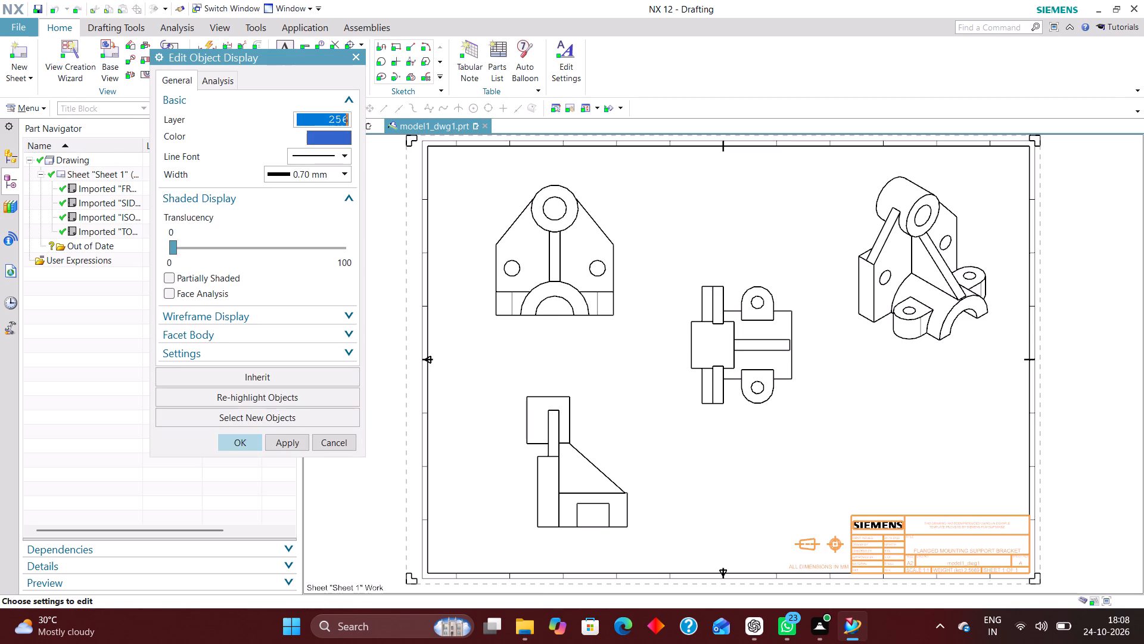
pyautogui.click(236, 439)
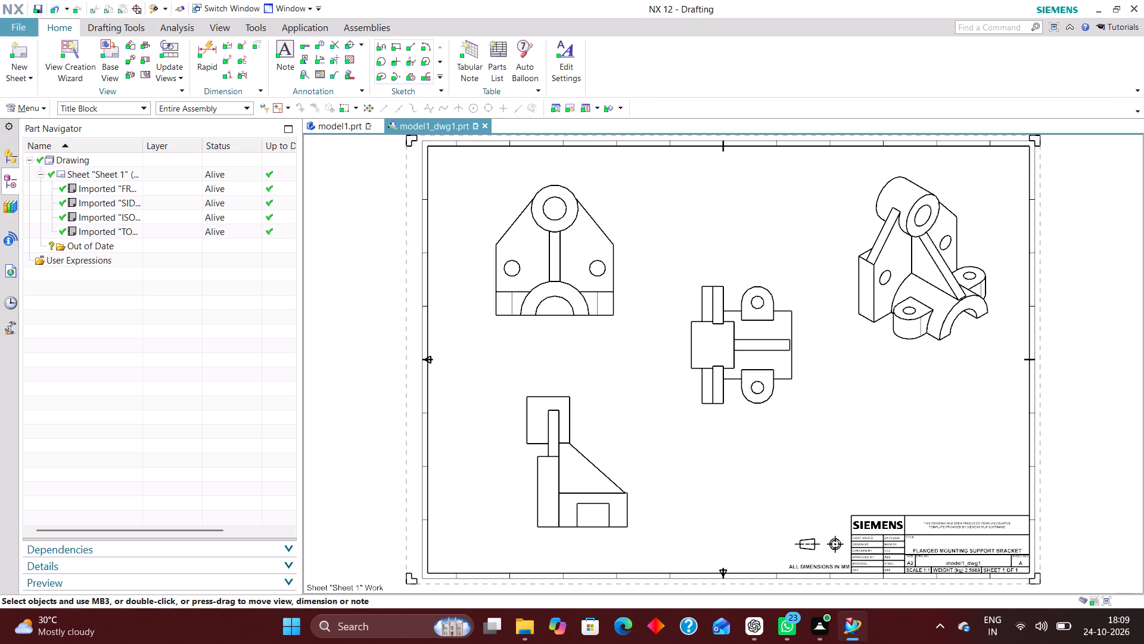
# Turn on all drawing layers, including 223, 224 and 225, and set the whole ALL category to visible only.
pyautogui.hotkey('ctrl', 'l')
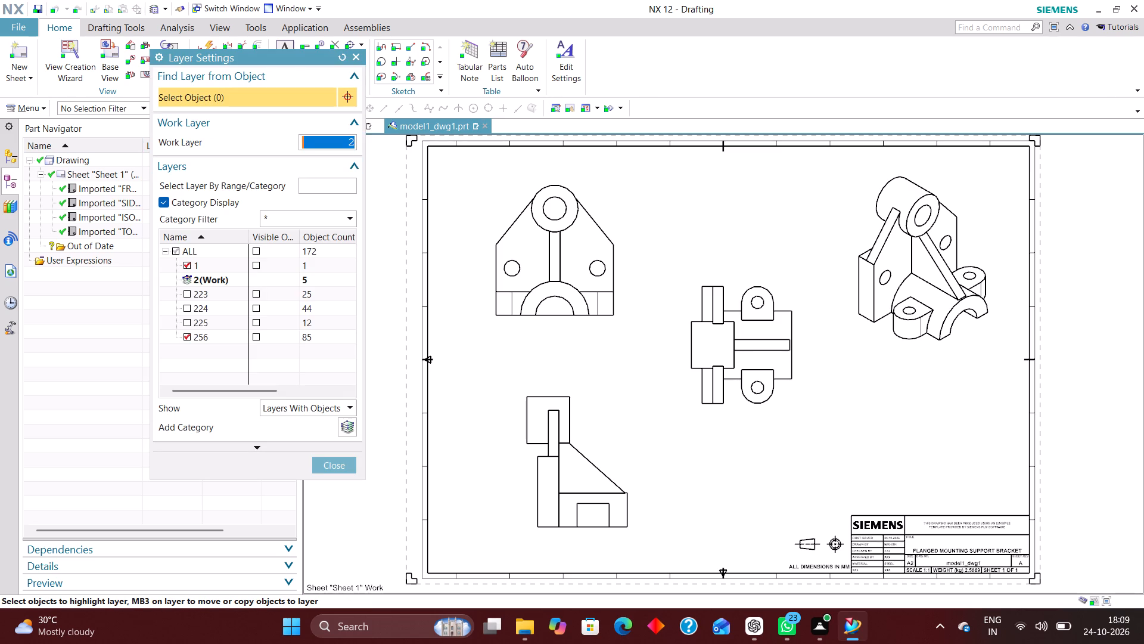
pyautogui.click(187, 292)
pyautogui.click(177, 251)
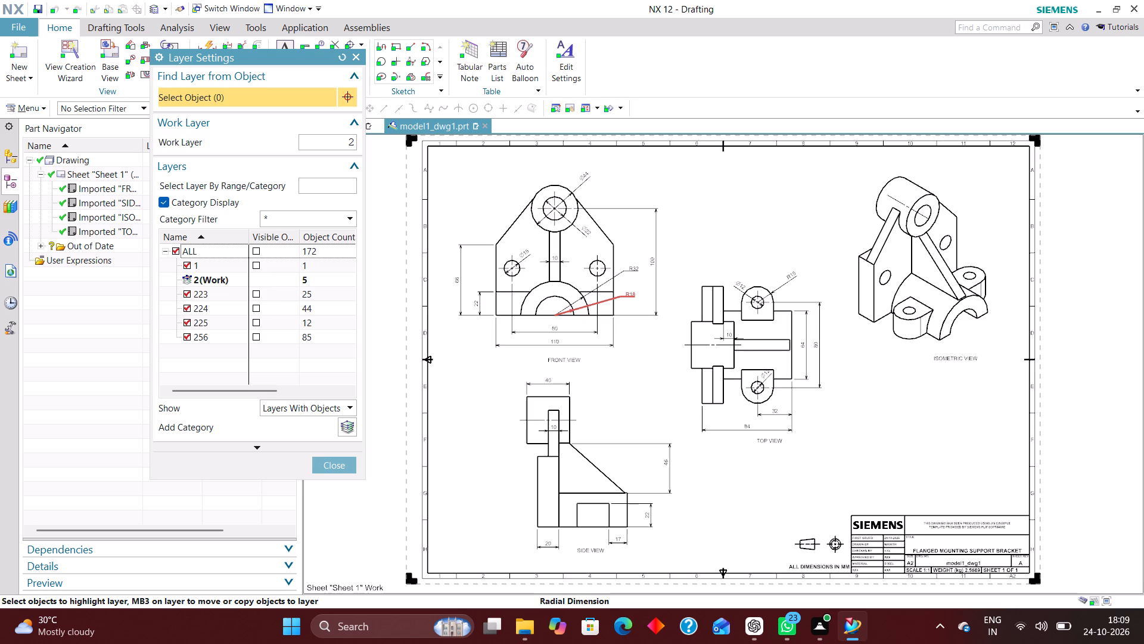
pyautogui.click(257, 252)
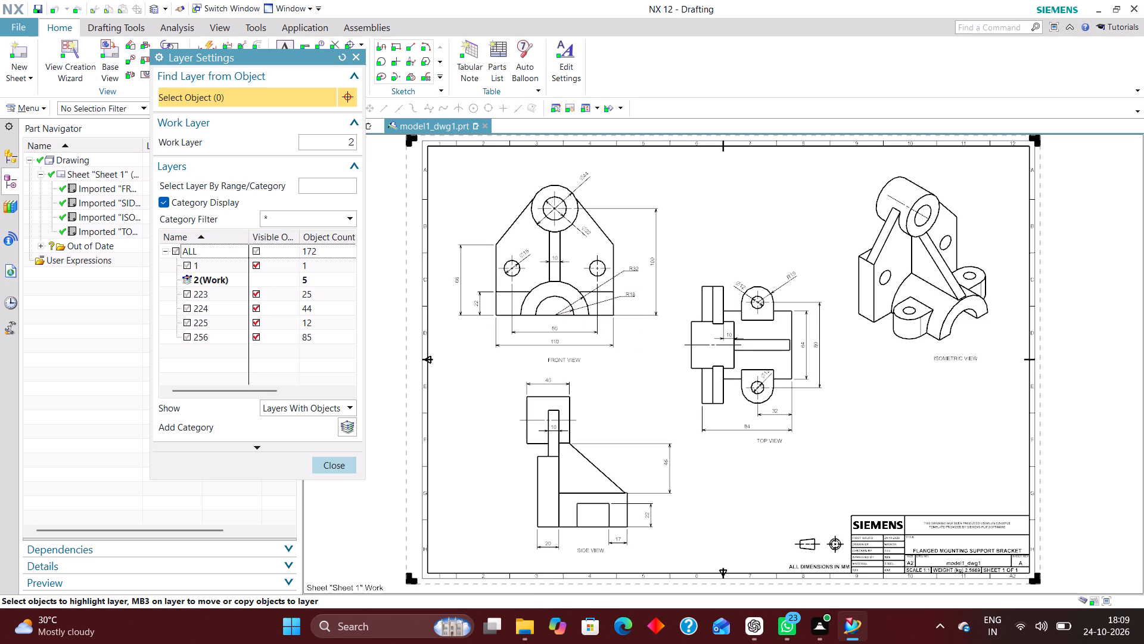
pyautogui.click(335, 466)
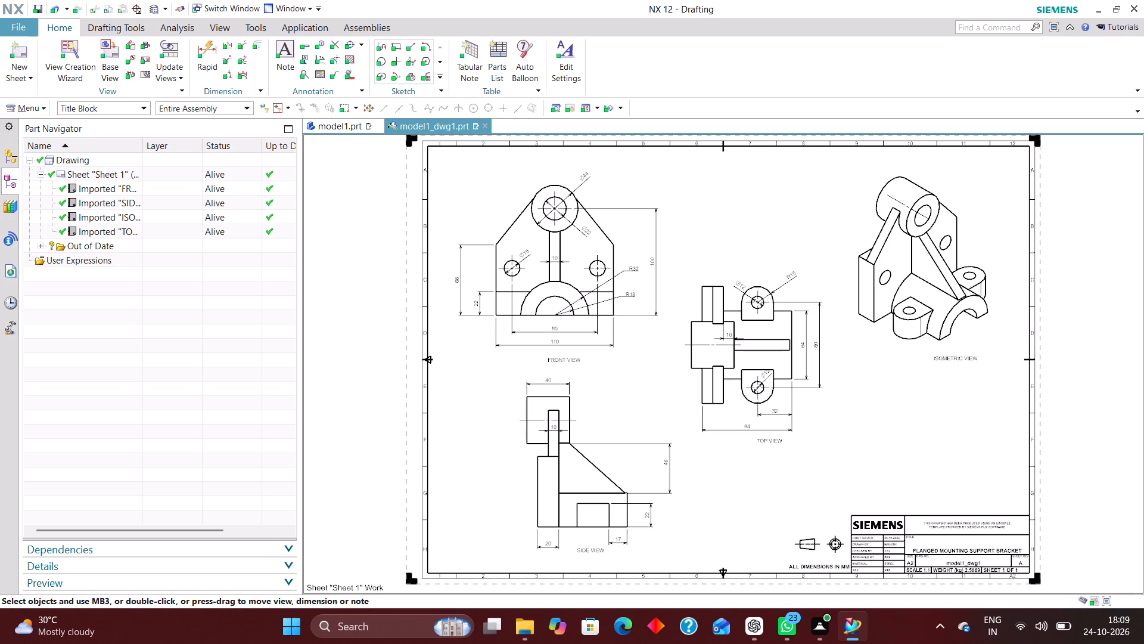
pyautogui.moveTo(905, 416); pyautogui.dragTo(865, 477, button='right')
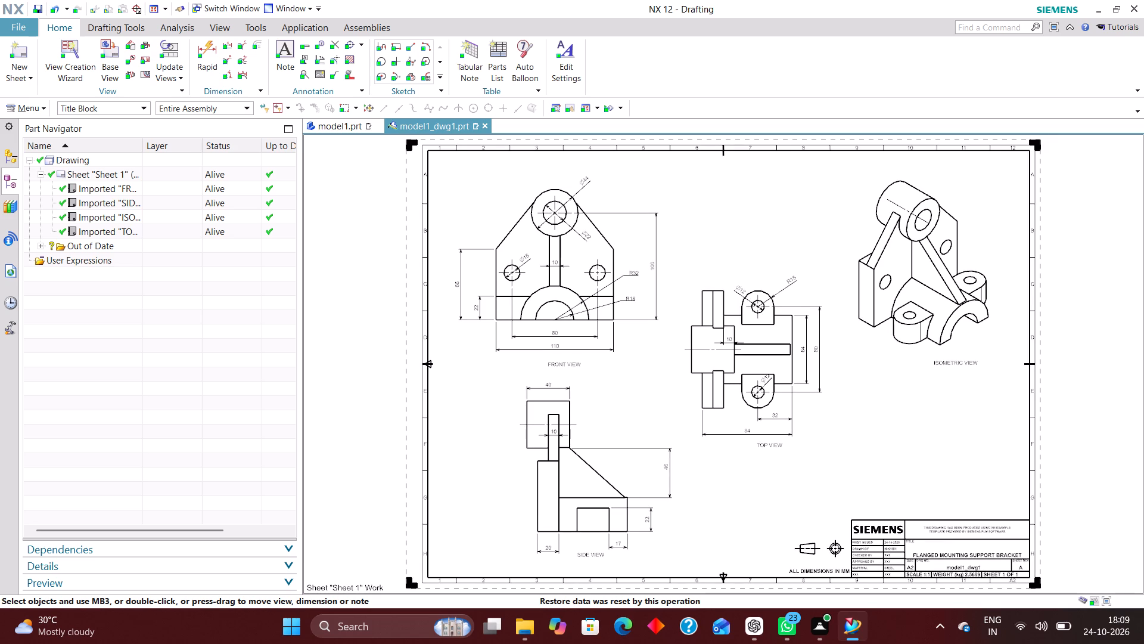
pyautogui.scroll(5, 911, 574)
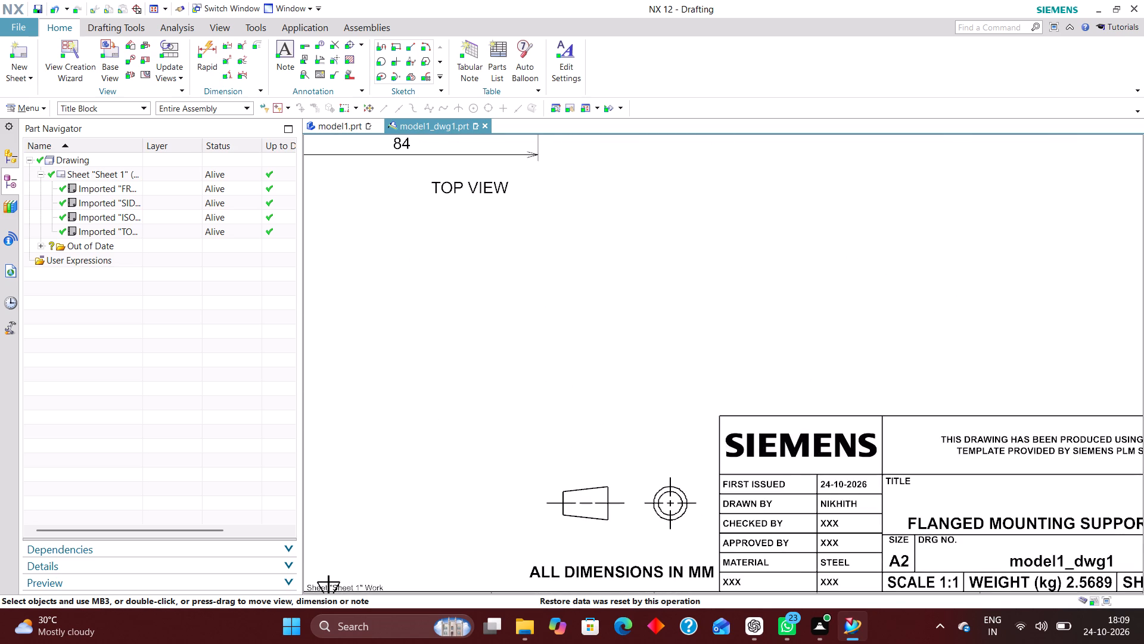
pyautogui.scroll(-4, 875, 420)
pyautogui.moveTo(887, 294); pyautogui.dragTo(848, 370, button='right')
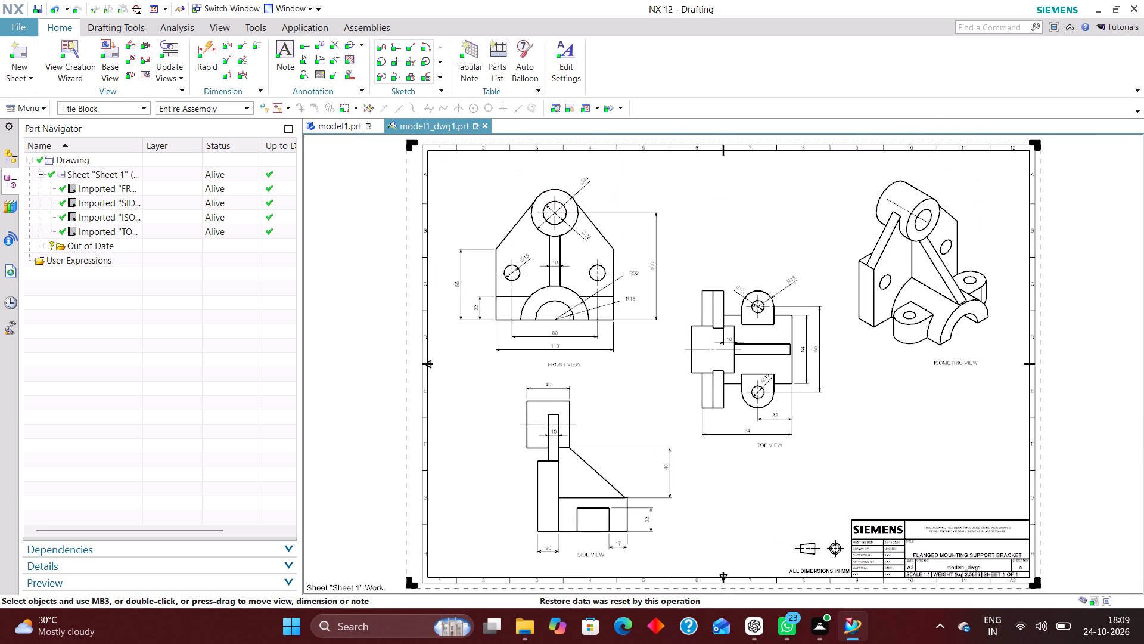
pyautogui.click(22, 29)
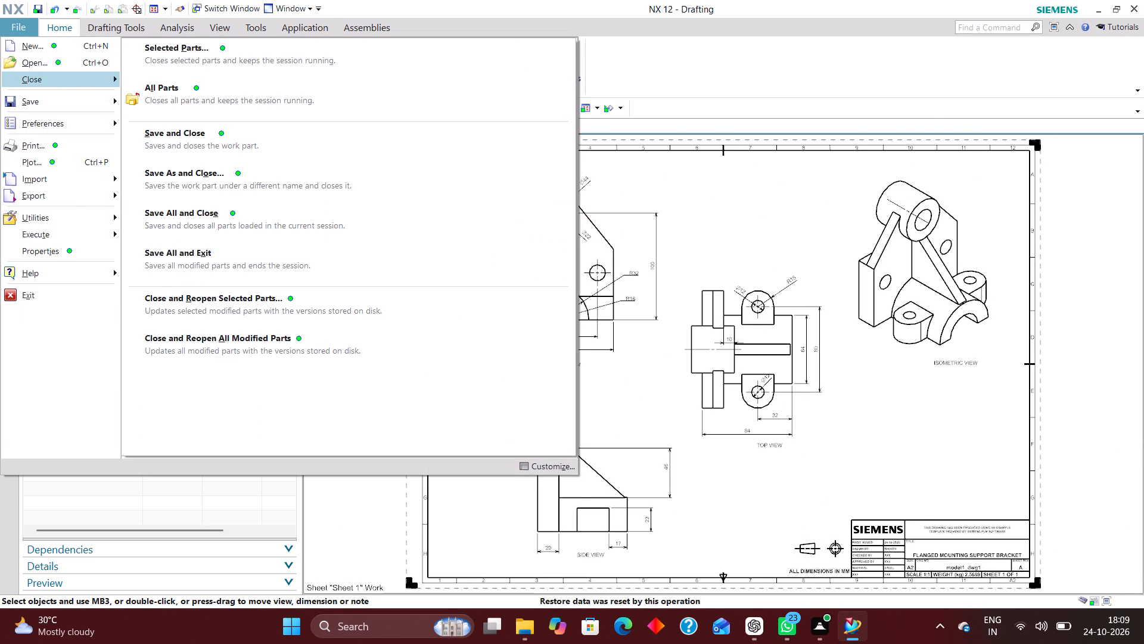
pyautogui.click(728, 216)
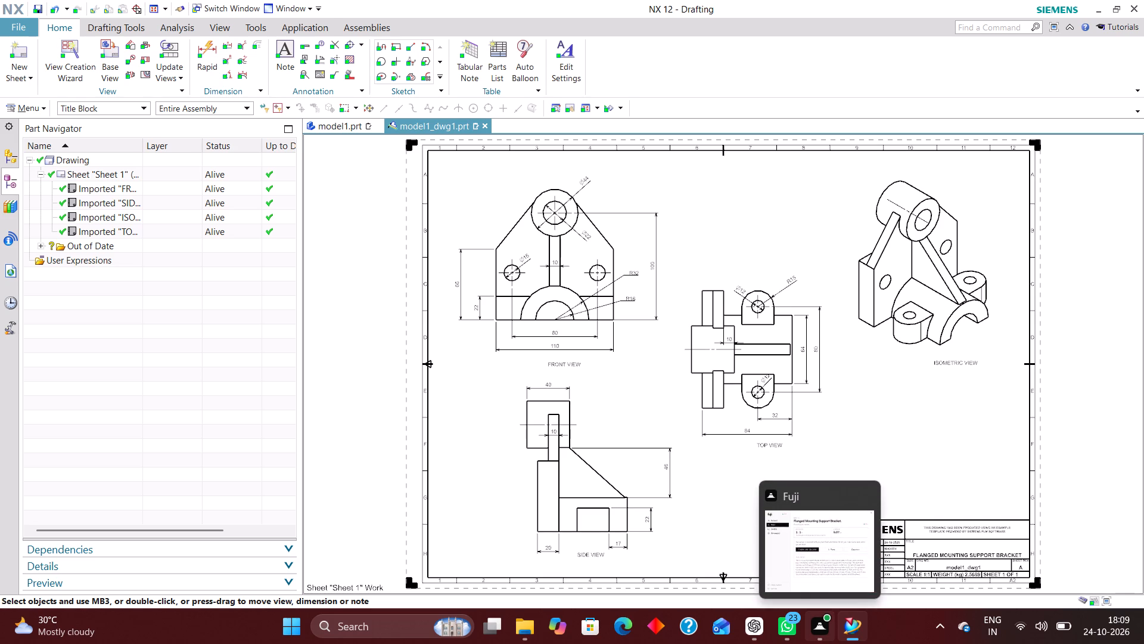
# Switch to the model1.prt bracket model and stop the journal recording.
pyautogui.click(344, 128)
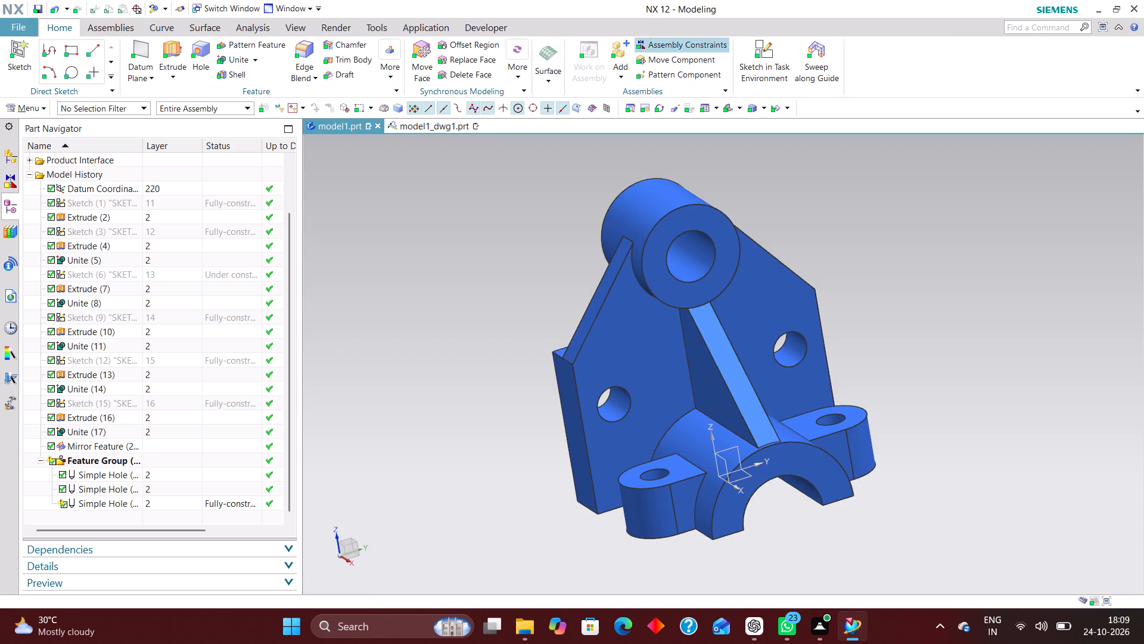
pyautogui.click(491, 25)
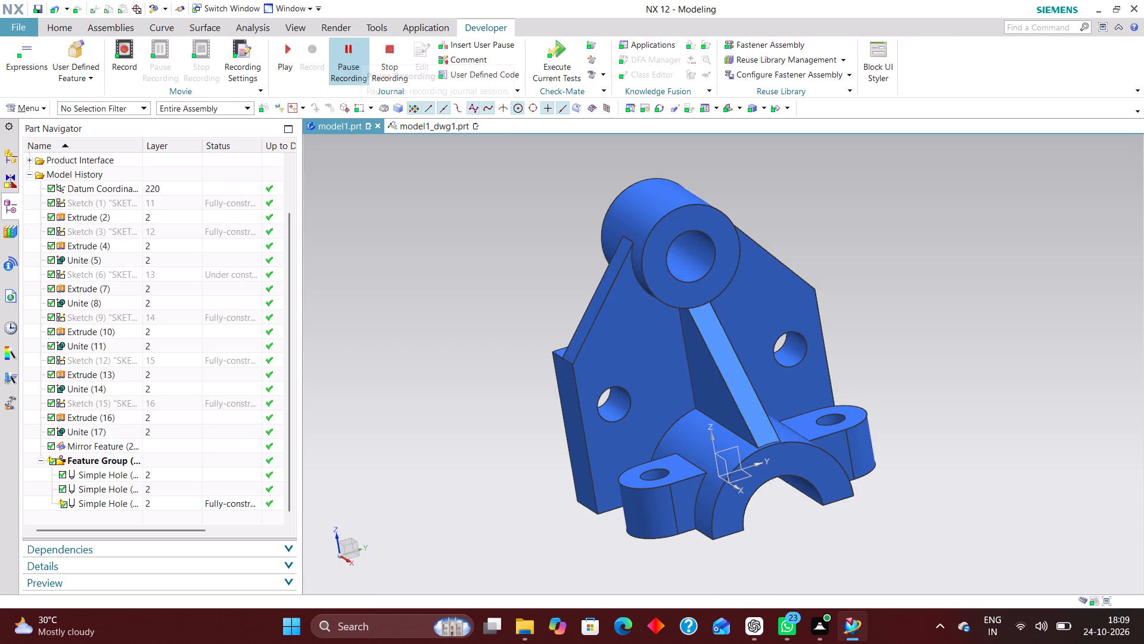
pyautogui.click(384, 52)
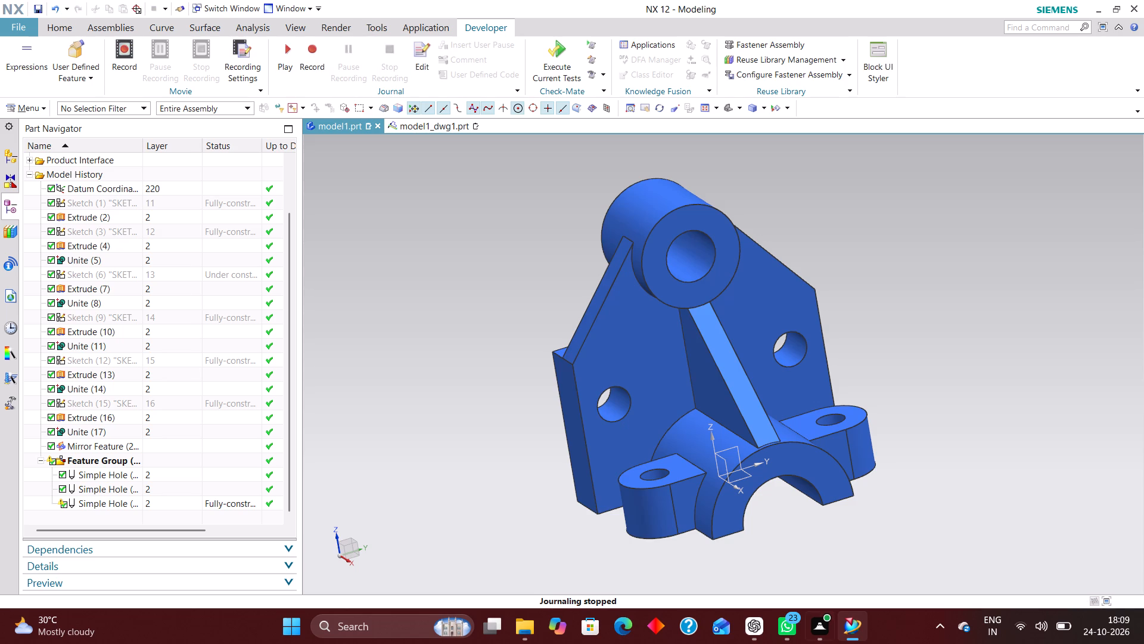